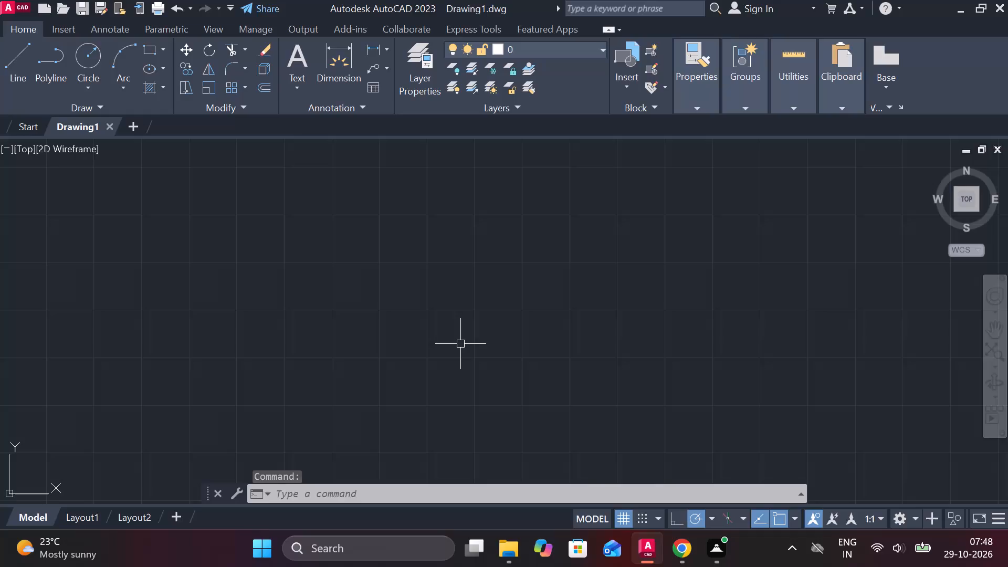
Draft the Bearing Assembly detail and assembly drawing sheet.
Set the drawing limits to a lower-left corner of 0,0 and an upper-right corner of 297,210.
{"action": "type", "text": "log"}
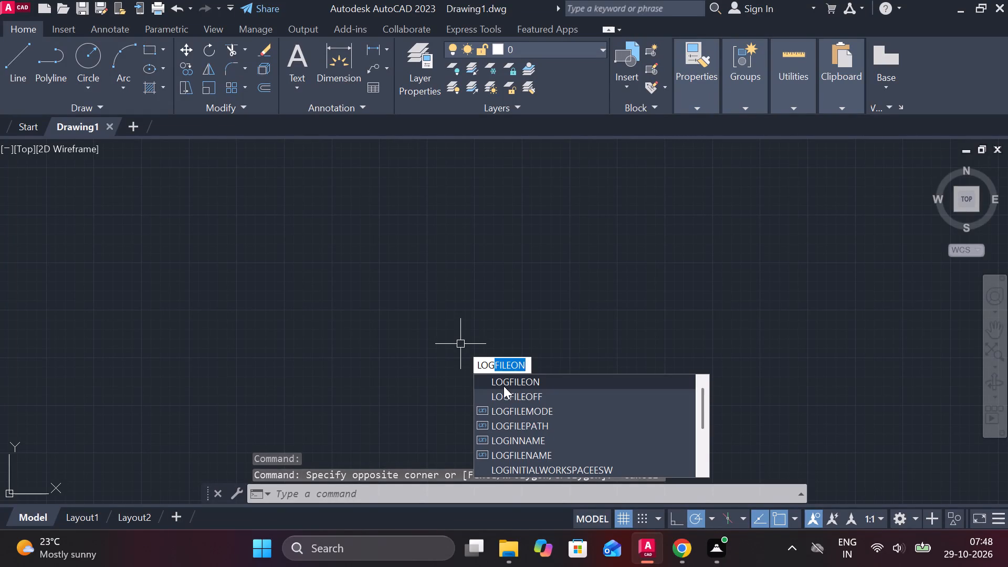
{"action": "left_click", "coordinate": [503, 386]}
{"action": "type", "text": "limits"}
{"action": "key", "text": "Return"}
{"action": "type", "text": "0,0"}
{"action": "key", "text": "Return"}
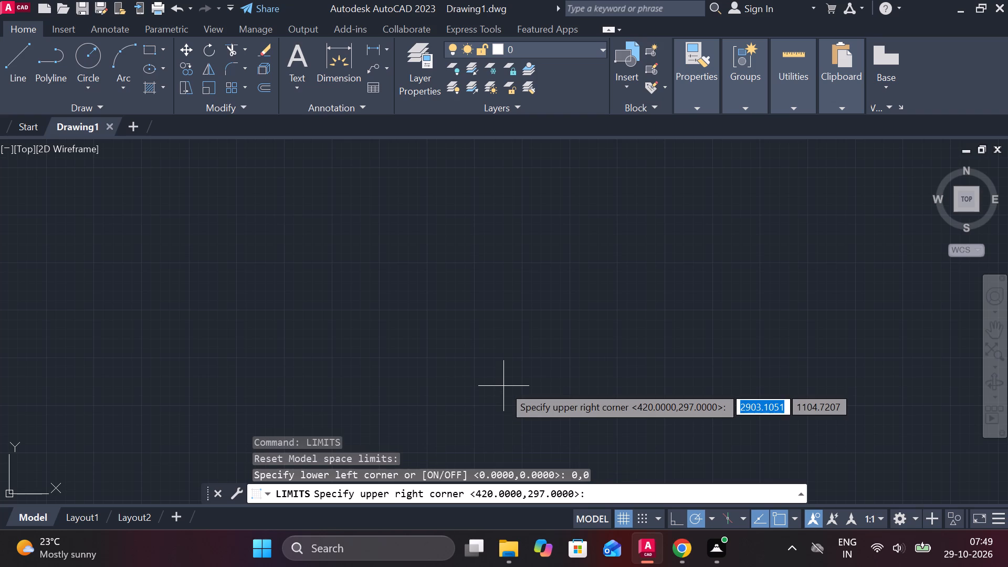
{"action": "type", "text": "297,210"}
{"action": "key", "text": "Return"}
{"action": "key", "text": "z"}
{"action": "key", "text": "Return"}
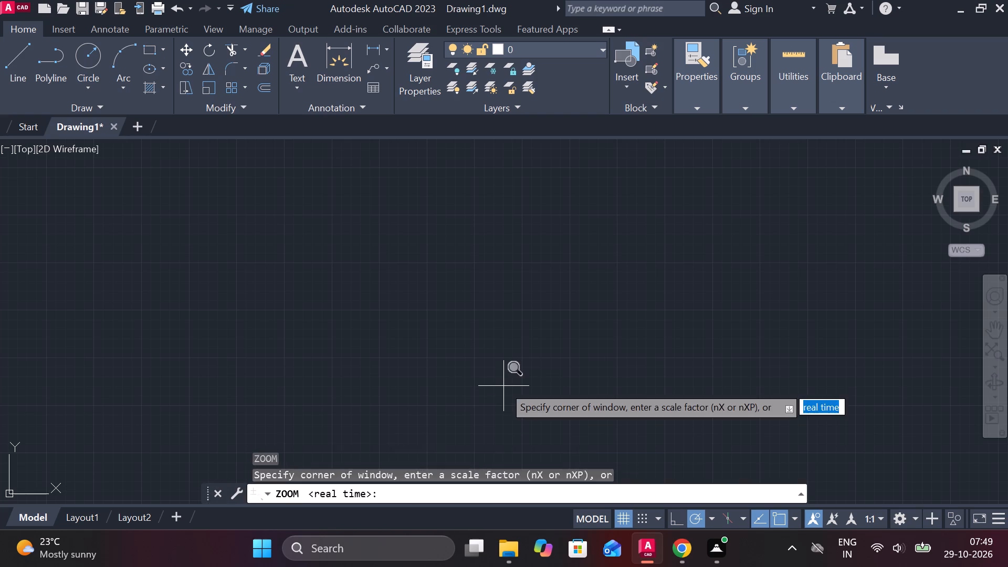
{"action": "key", "text": "e"}
{"action": "key", "text": "Return"}
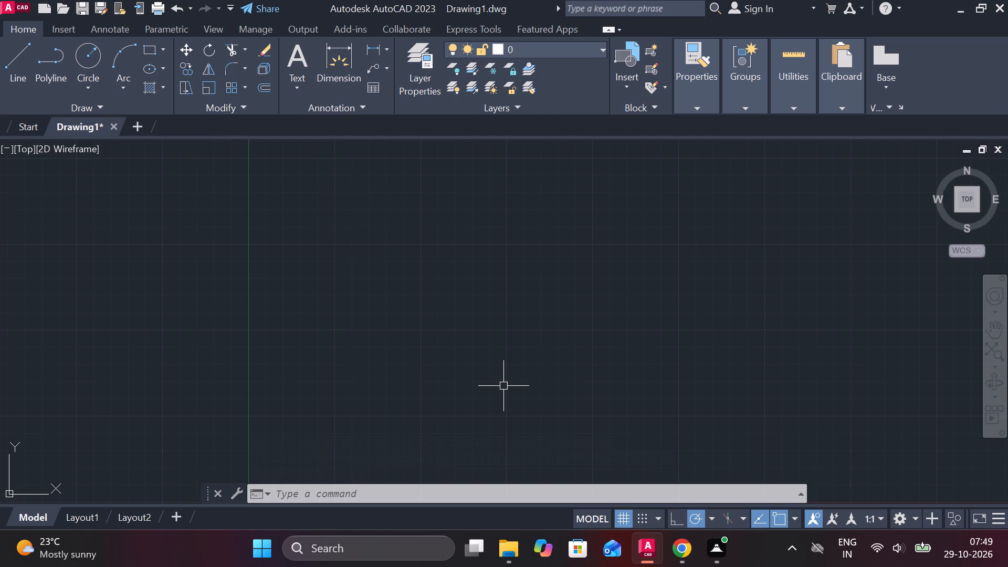
Raise the display brightness in the system quick settings to above 69.
{"action": "left_click", "coordinate": [866, 546]}
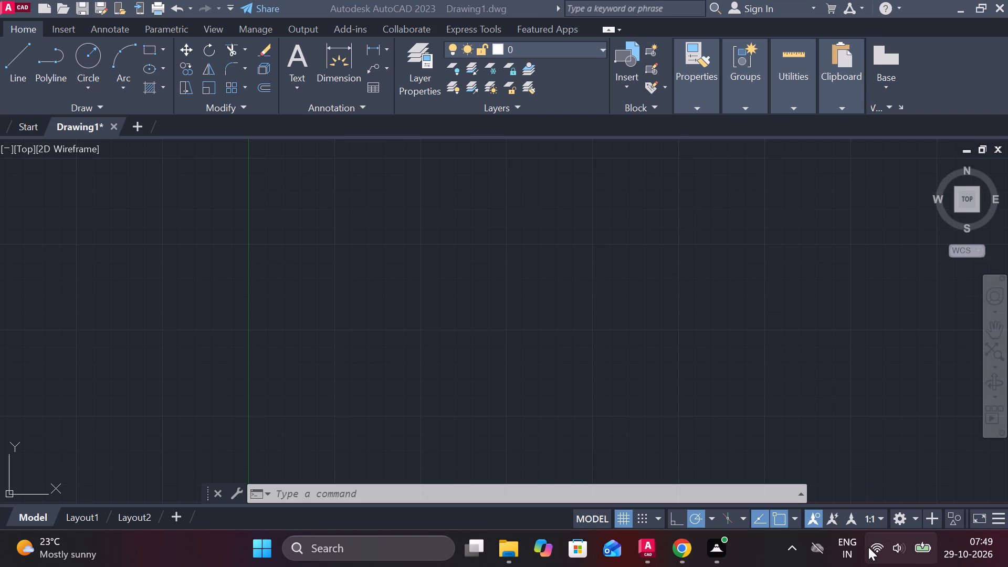
{"action": "left_click", "coordinate": [874, 551]}
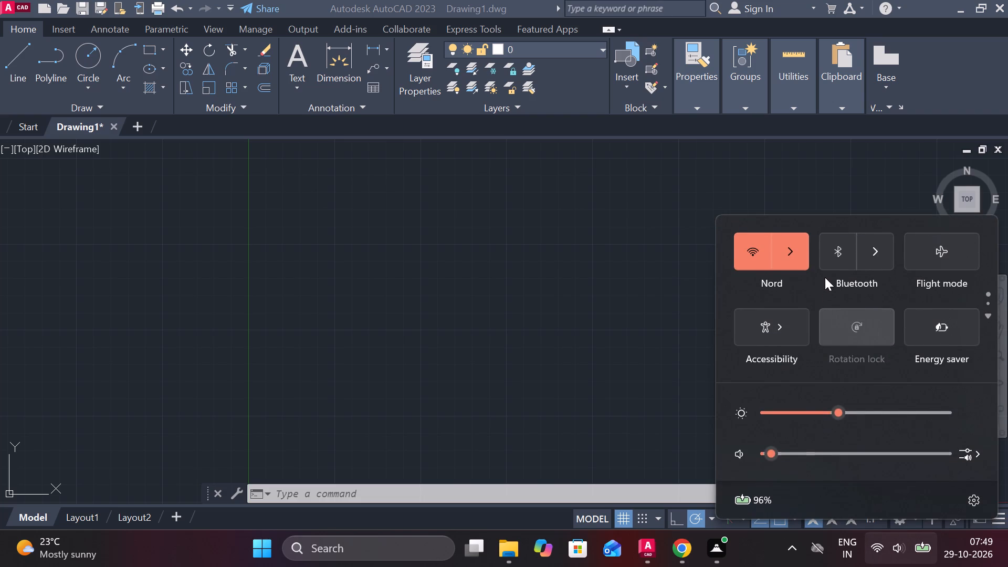
{"action": "left_click_drag", "start_coordinate": [846, 411], "coordinate": [898, 416]}
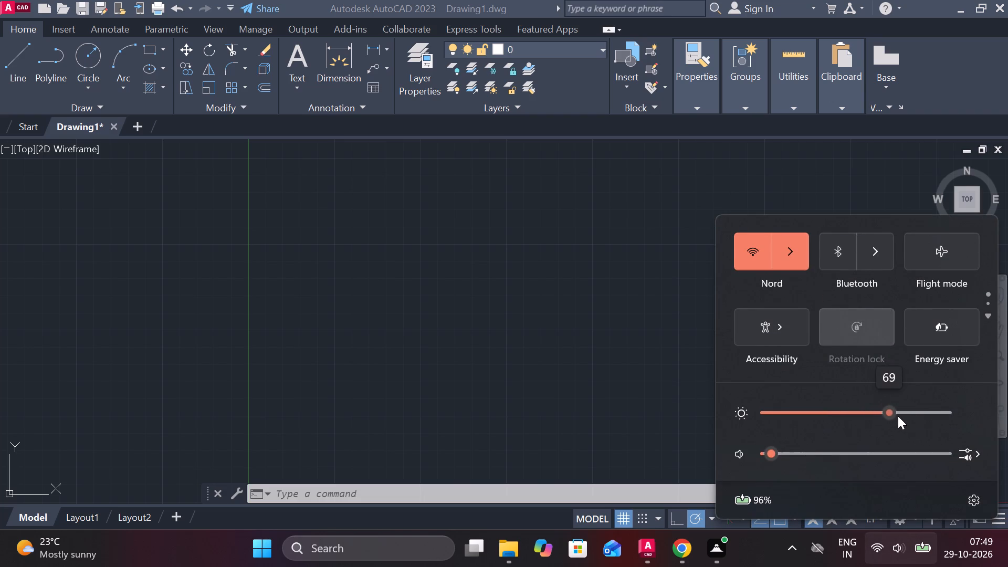
{"action": "left_click_drag", "start_coordinate": [898, 416], "coordinate": [913, 417]}
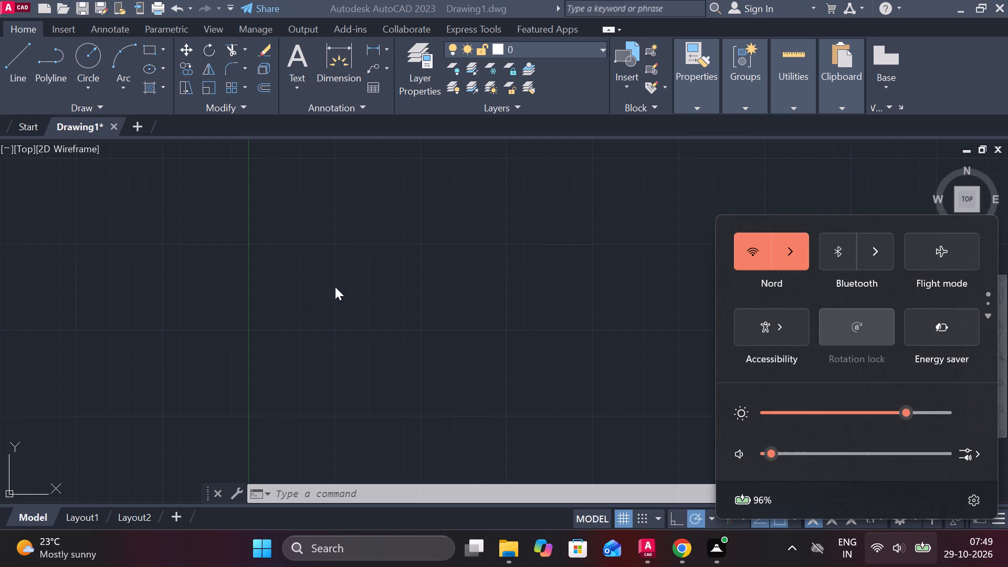
{"action": "left_click", "coordinate": [330, 304]}
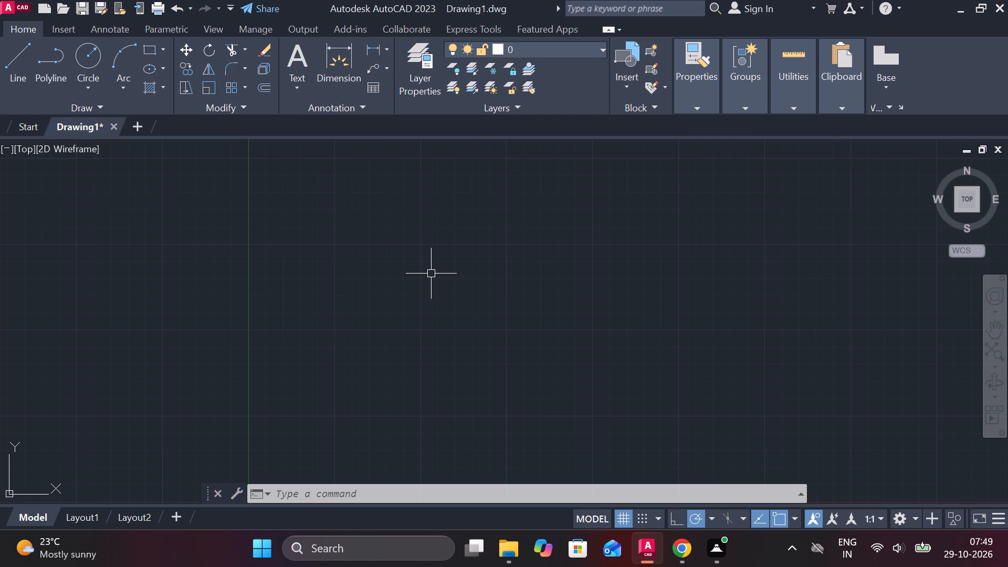
Draw a circle of radius 50 in the empty drawing area.
{"action": "key", "text": "Escape"}
{"action": "middle_click_drag", "start_coordinate": [425, 272], "coordinate": [277, 267]}
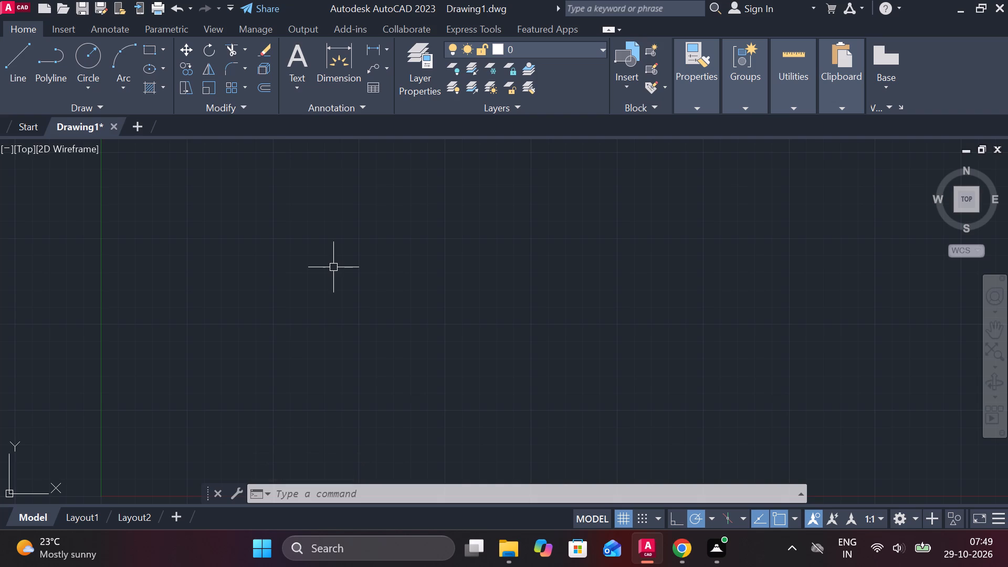
{"action": "key", "text": "Escape"}
{"action": "type", "text": "c"}
{"action": "key", "text": "space"}
{"action": "left_click", "coordinate": [371, 288]}
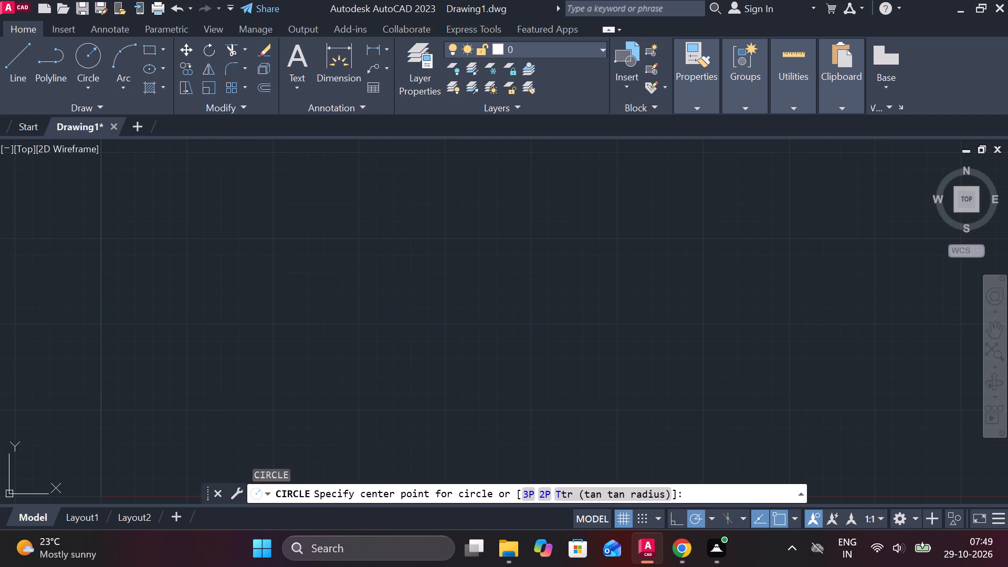
{"action": "type", "text": "50"}
{"action": "key", "text": "Return"}
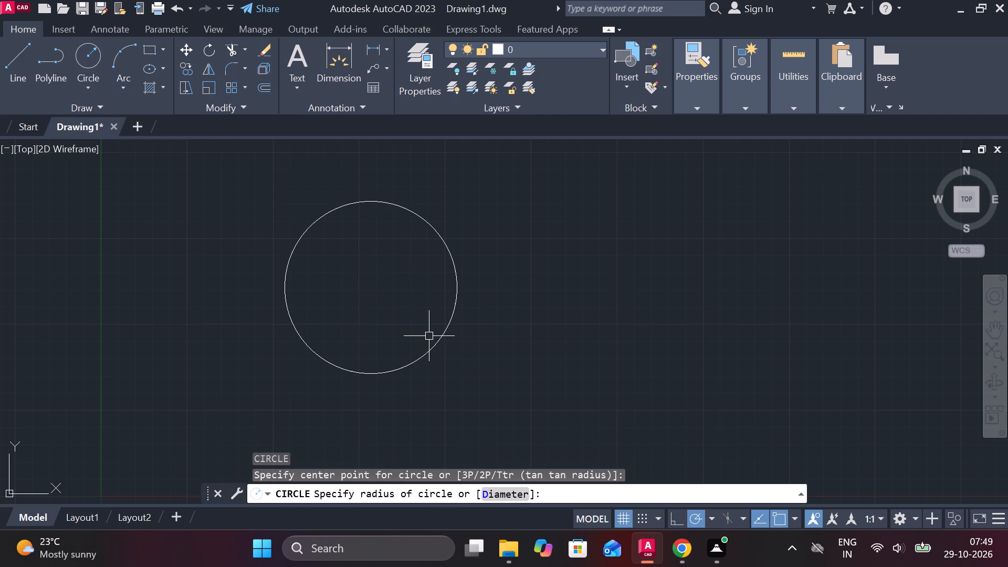
Draw a concentric circle of radius 40 inside the first circle.
{"action": "type", "text": "c"}
{"action": "key", "text": "space"}
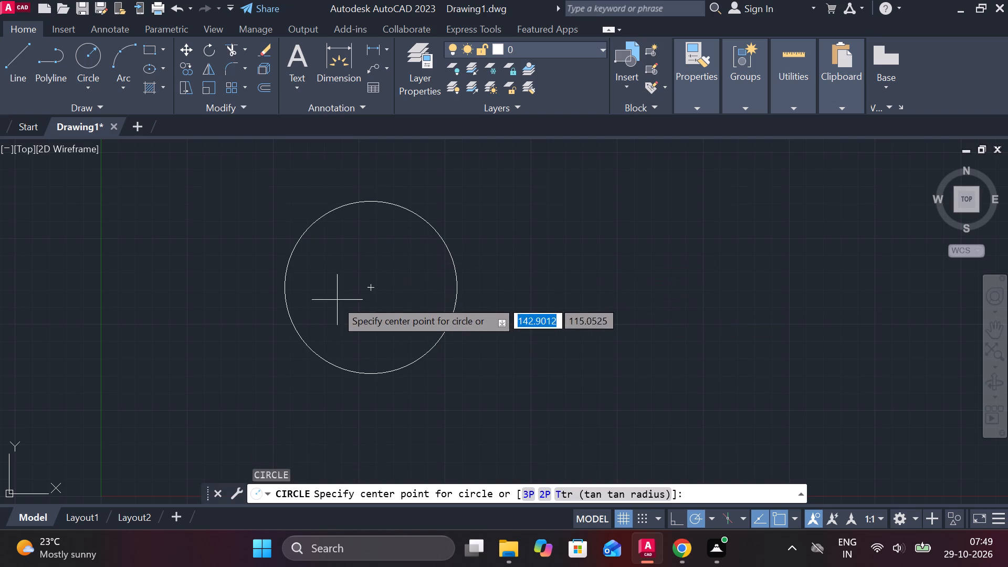
{"action": "left_click", "coordinate": [369, 287]}
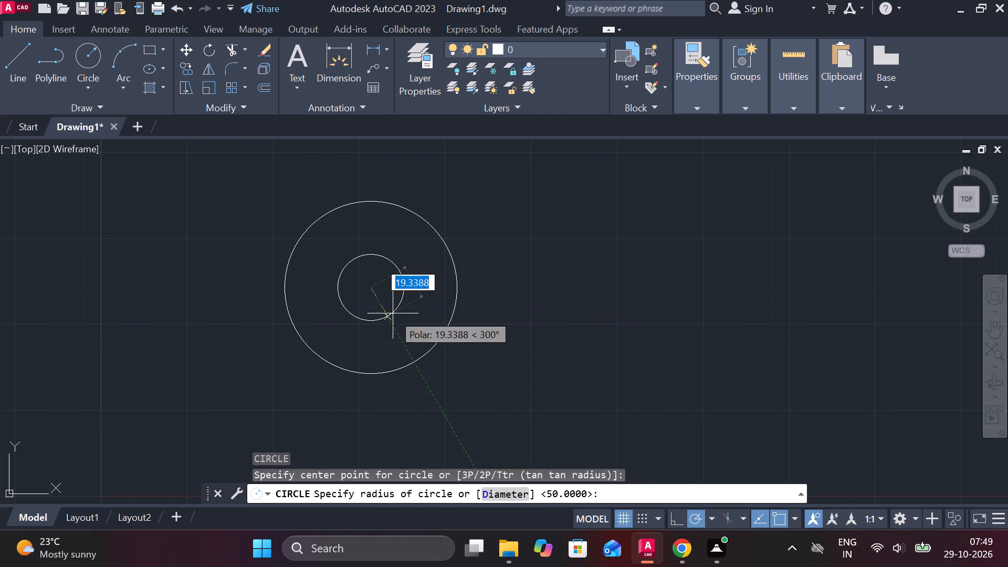
{"action": "type", "text": "40"}
{"action": "key", "text": "Return"}
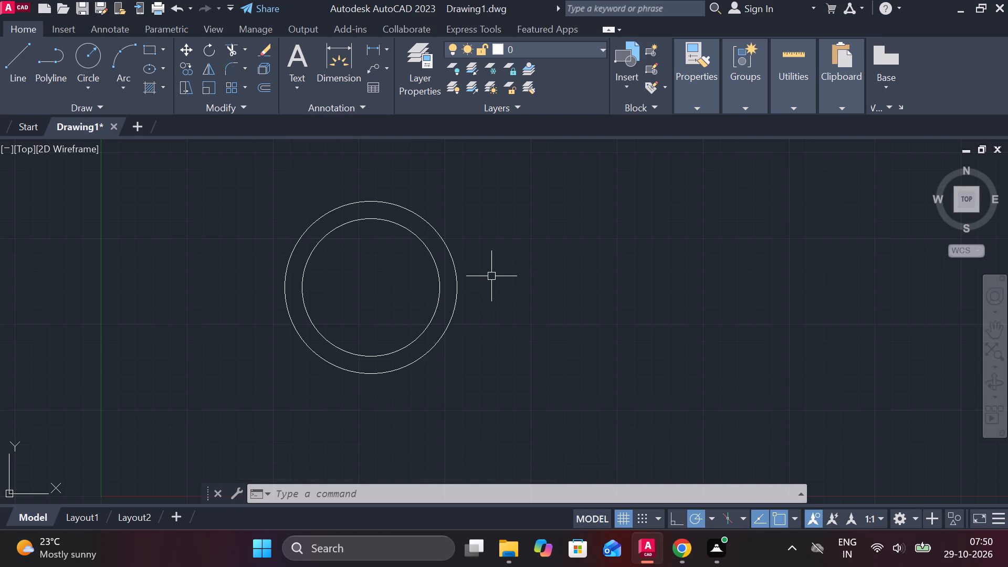
Add a center mark to the inner circle.
{"action": "key", "text": "c"}
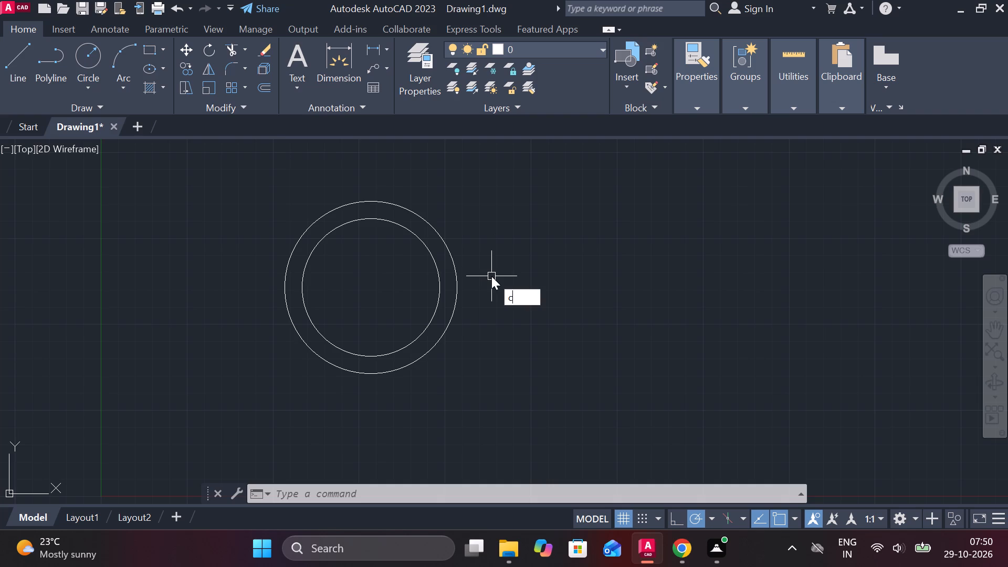
{"action": "type", "text": "m"}
{"action": "key", "text": "space"}
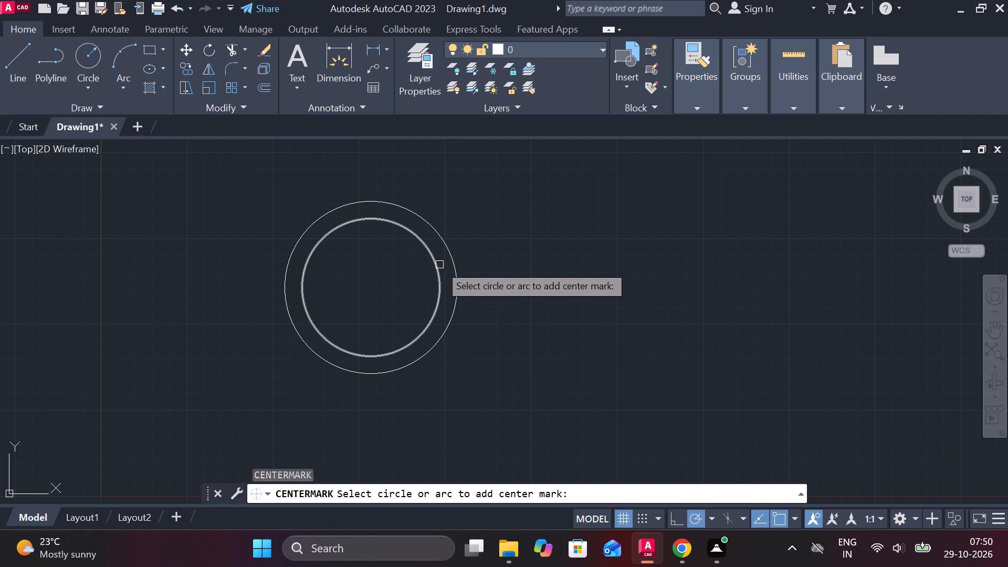
{"action": "left_click", "coordinate": [439, 265]}
{"action": "key", "text": "Escape"}
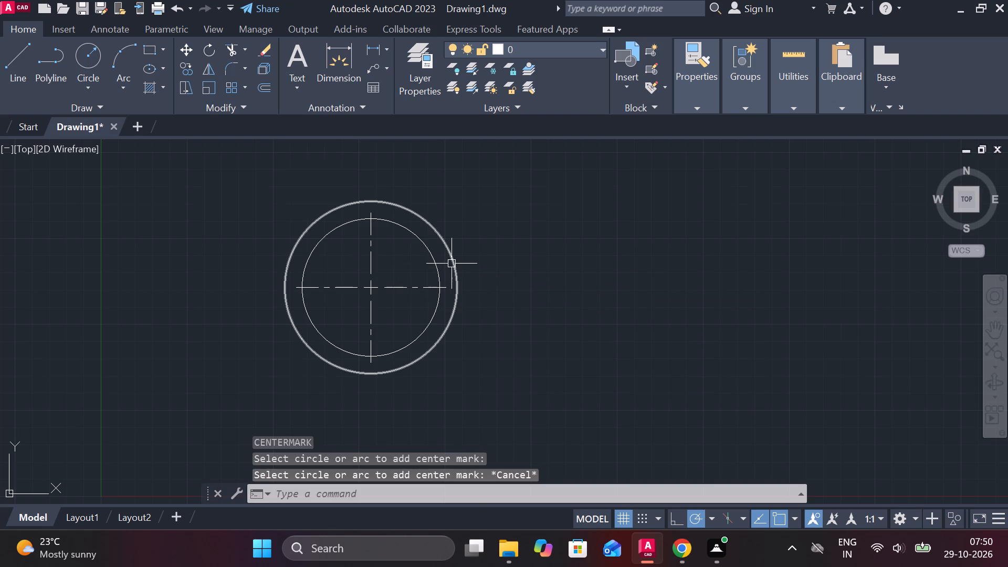
Draw connected lines from the circles' center, 120 horizontally to the right and 110 vertically upward.
{"action": "key", "text": "l"}
{"action": "key", "text": "Return"}
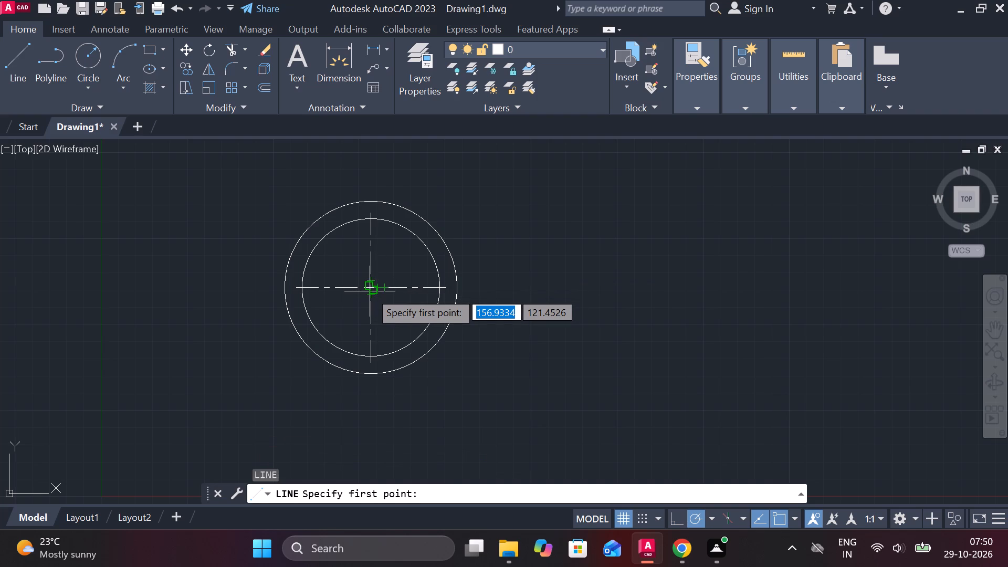
{"action": "scroll", "coordinate": [370, 291], "scroll_direction": "up", "scroll_amount": 4}
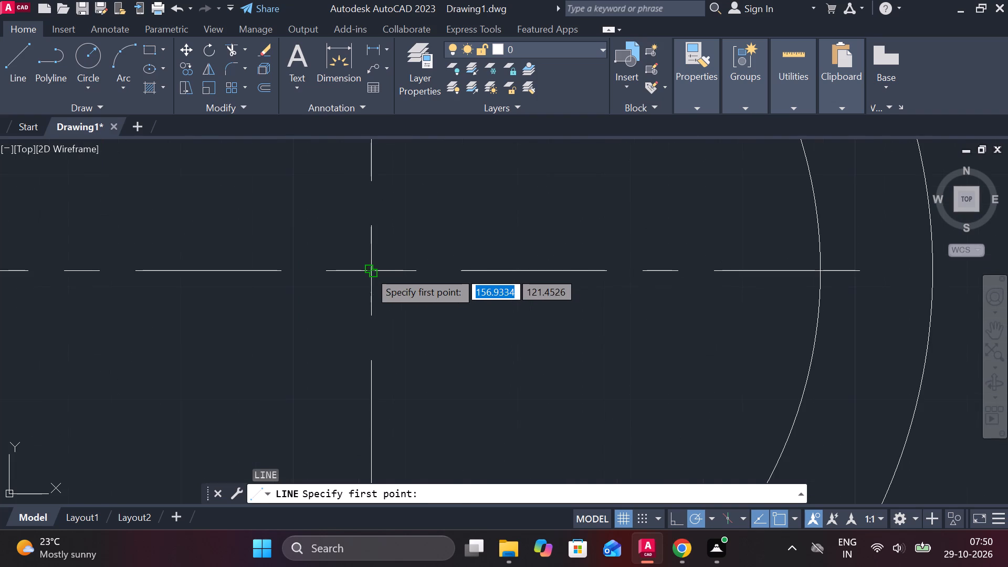
{"action": "left_click", "coordinate": [369, 271]}
{"action": "scroll", "coordinate": [369, 271], "scroll_direction": "down", "scroll_amount": 4}
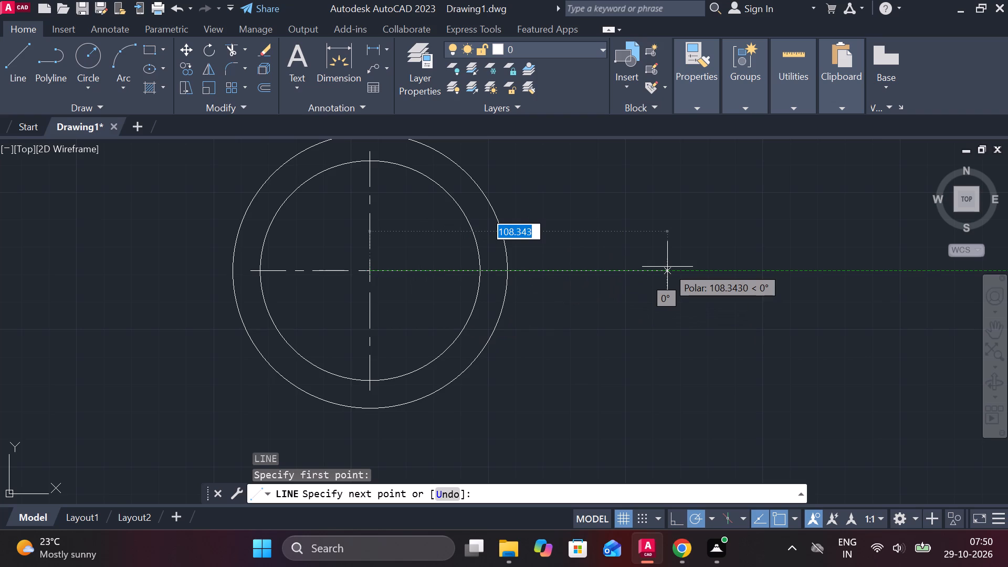
{"action": "type", "text": "120"}
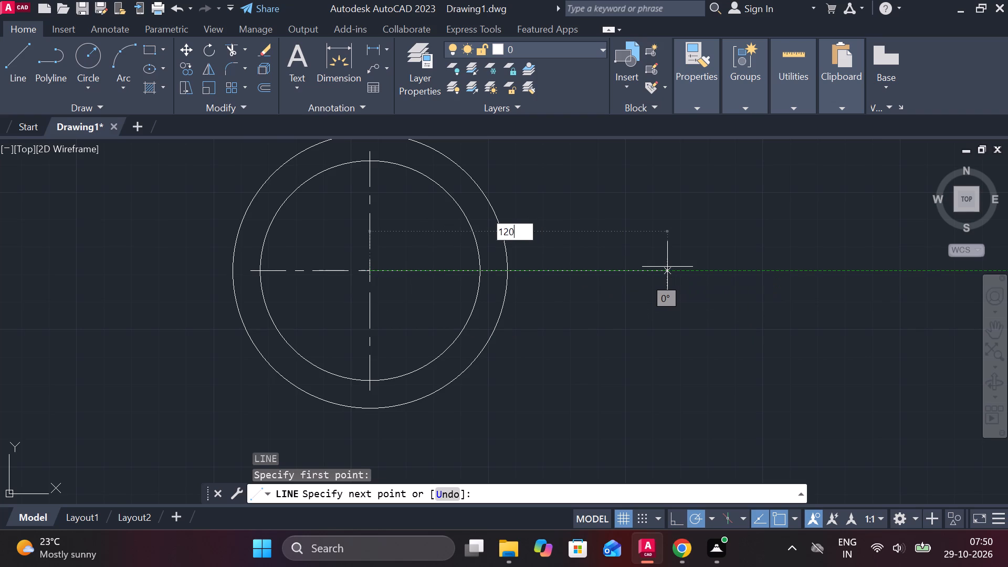
{"action": "key", "text": "Return"}
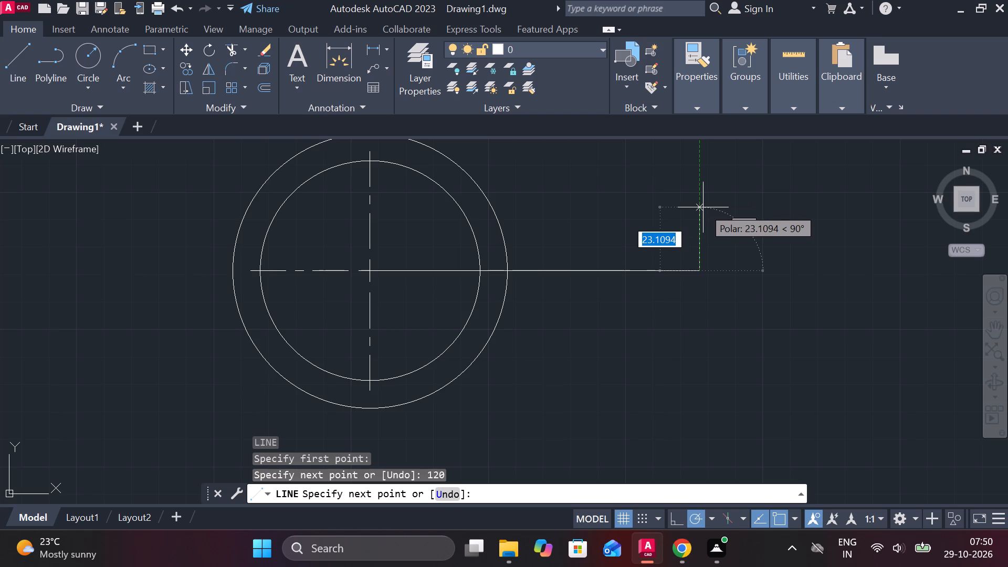
{"action": "type", "text": "11"}
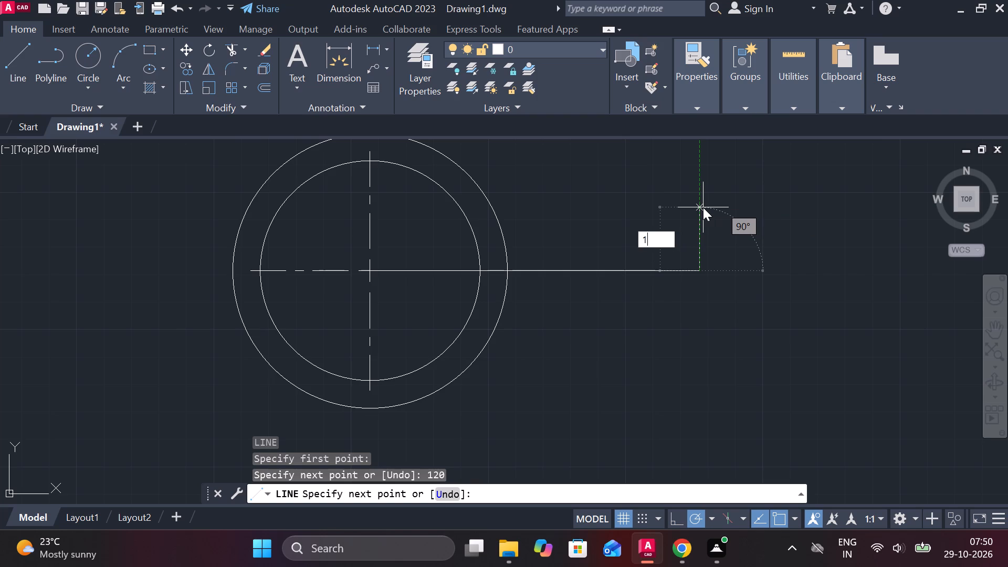
{"action": "key", "text": "o"}
{"action": "key", "text": "BackSpace"}
{"action": "key", "text": "0"}
{"action": "key", "text": "Return"}
Continue the line chain 25 to the right, 360 straight down and 25 back to the left, leaving the outline open.
{"action": "scroll", "coordinate": [791, 222], "scroll_direction": "down", "scroll_amount": 2}
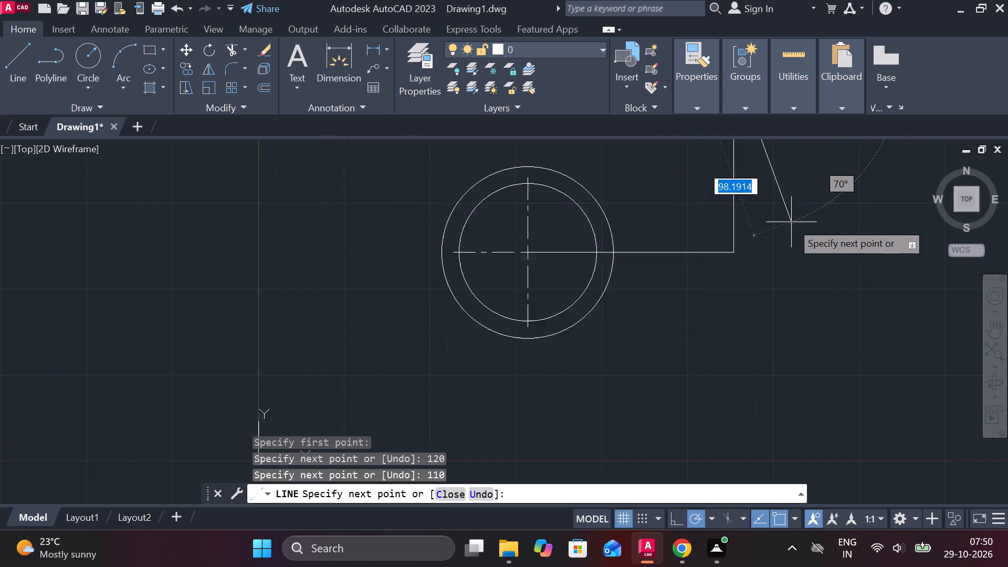
{"action": "middle_click_drag", "start_coordinate": [791, 222], "coordinate": [736, 319]}
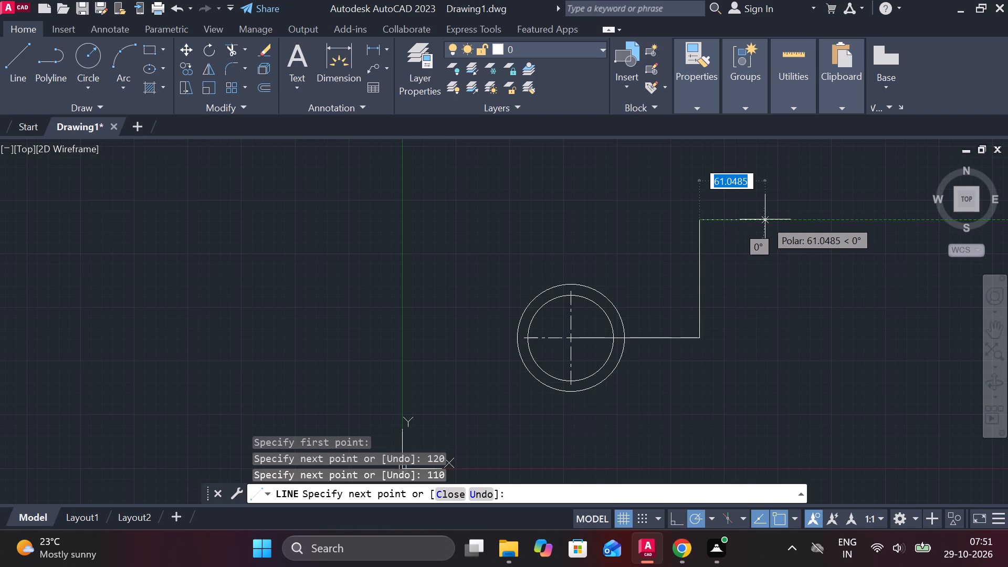
{"action": "type", "text": "25"}
{"action": "key", "text": "Return"}
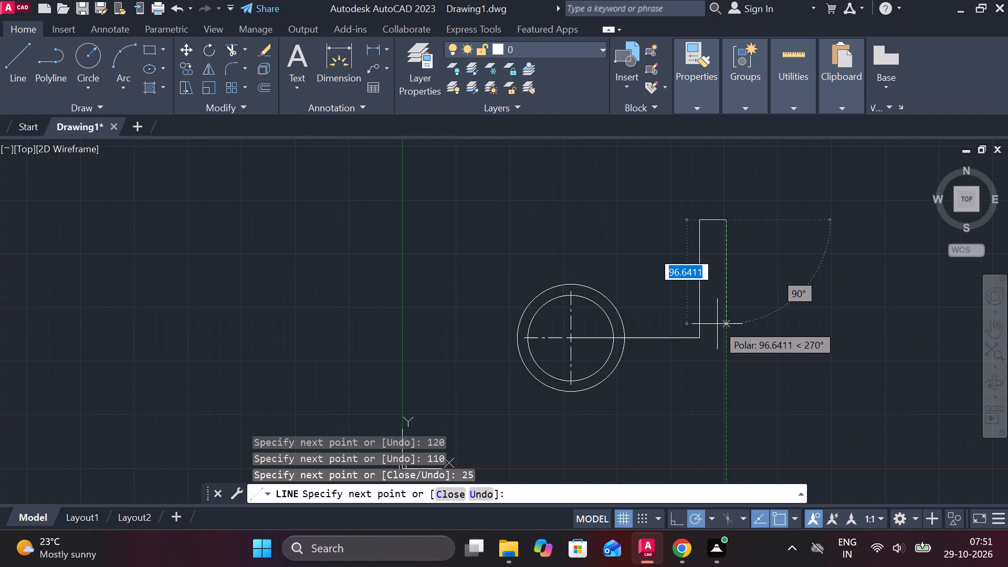
{"action": "type", "text": "360"}
{"action": "key", "text": "Return"}
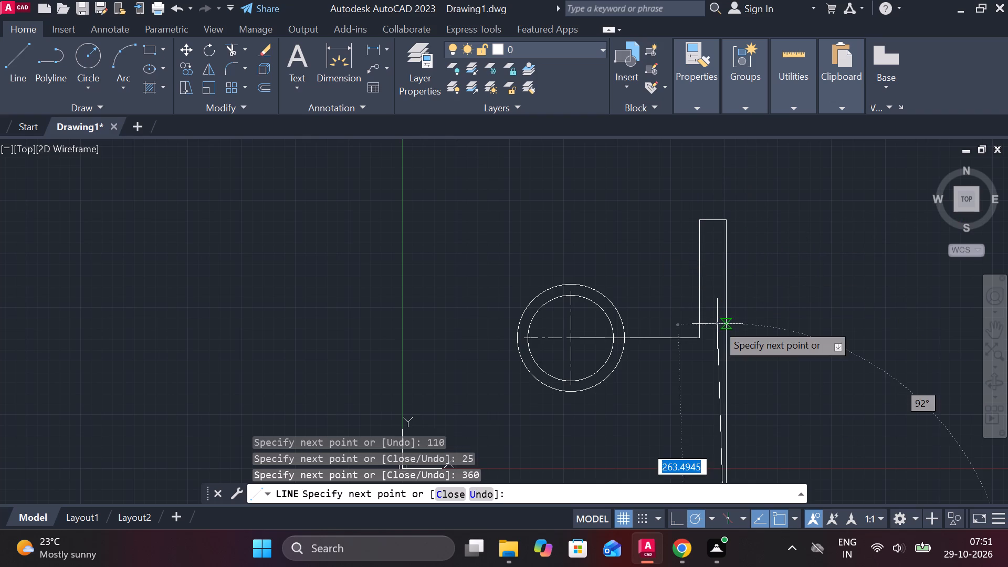
{"action": "middle_click_drag", "start_coordinate": [636, 335], "coordinate": [628, 169]}
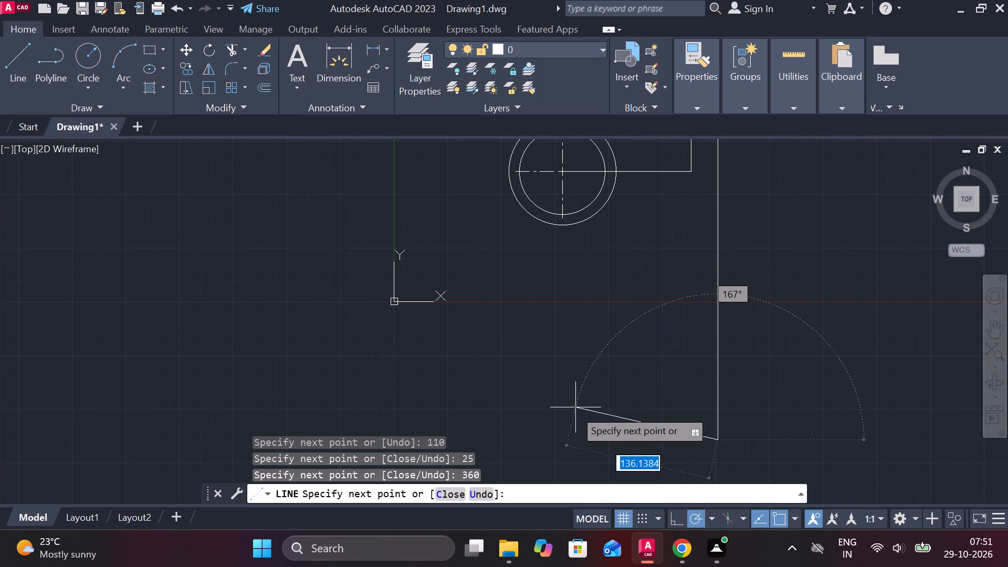
{"action": "middle_click_drag", "start_coordinate": [558, 418], "coordinate": [562, 312]}
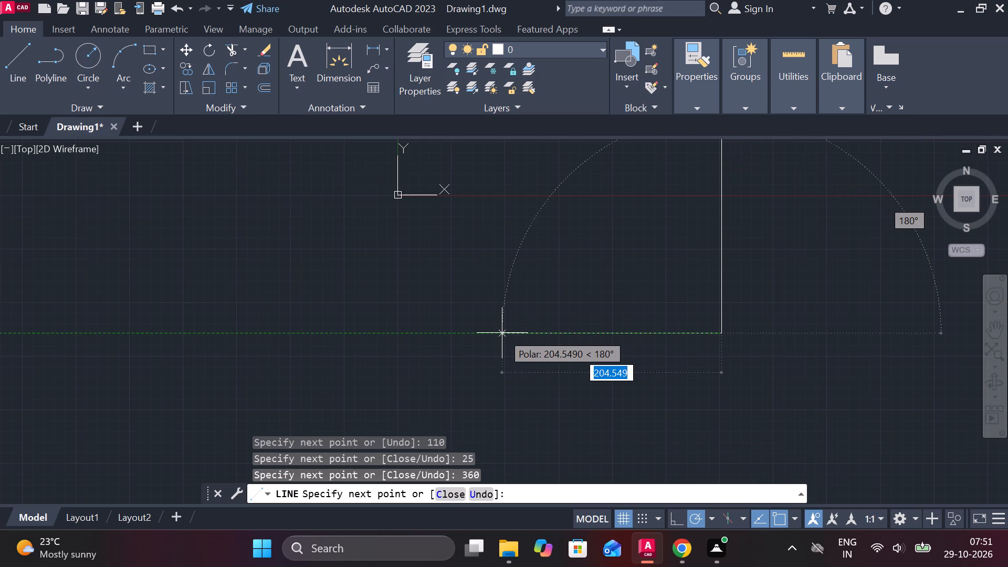
{"action": "type", "text": "25"}
{"action": "key", "text": "Return"}
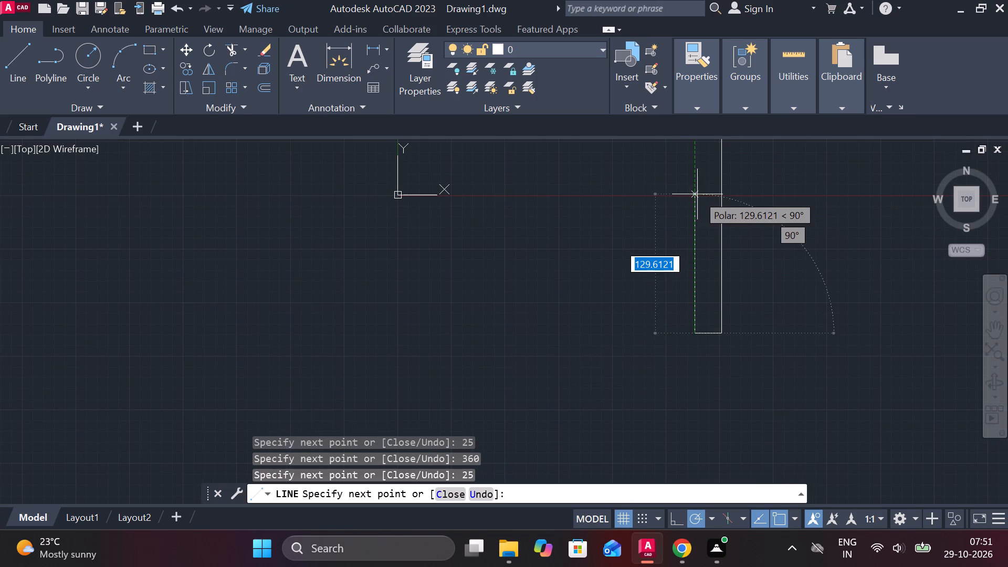
{"action": "scroll", "coordinate": [695, 191], "scroll_direction": "down", "scroll_amount": 2}
{"action": "middle_click_drag", "start_coordinate": [695, 191], "coordinate": [703, 288]}
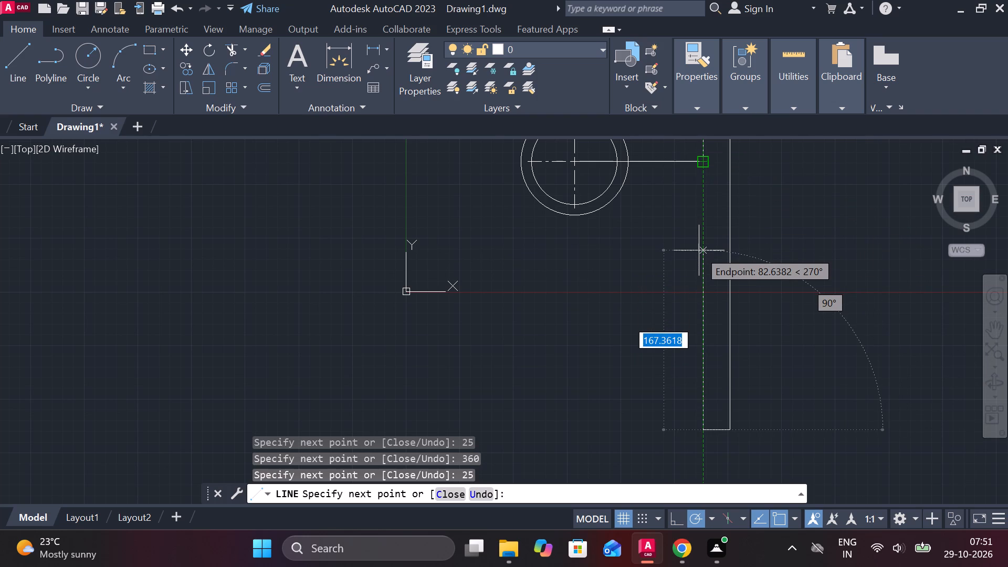
{"action": "key", "text": "Escape"}
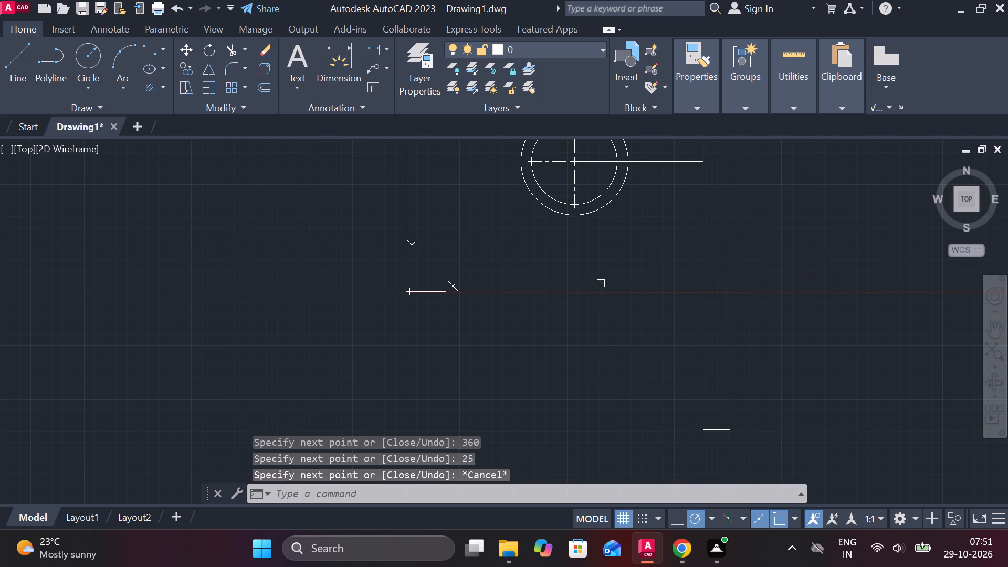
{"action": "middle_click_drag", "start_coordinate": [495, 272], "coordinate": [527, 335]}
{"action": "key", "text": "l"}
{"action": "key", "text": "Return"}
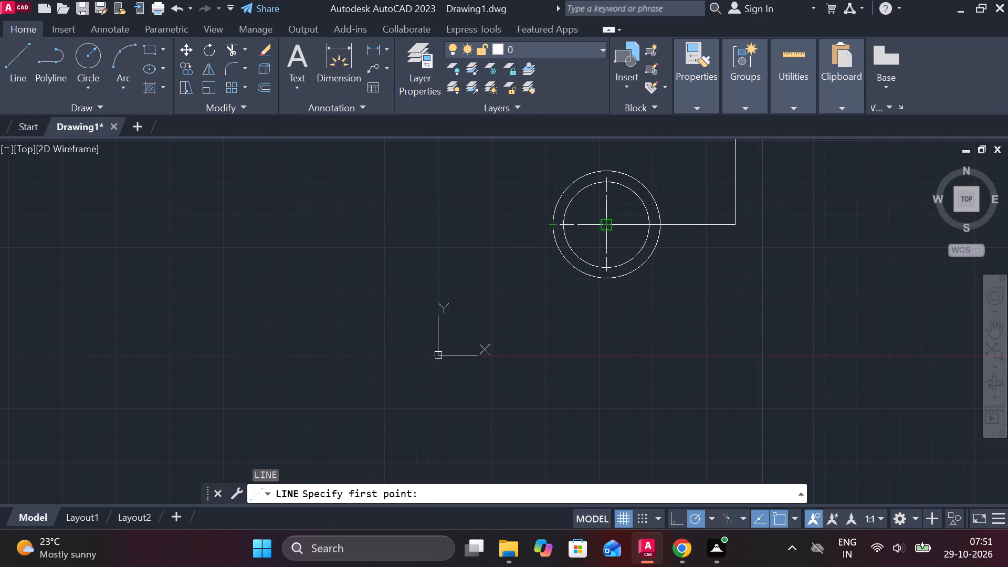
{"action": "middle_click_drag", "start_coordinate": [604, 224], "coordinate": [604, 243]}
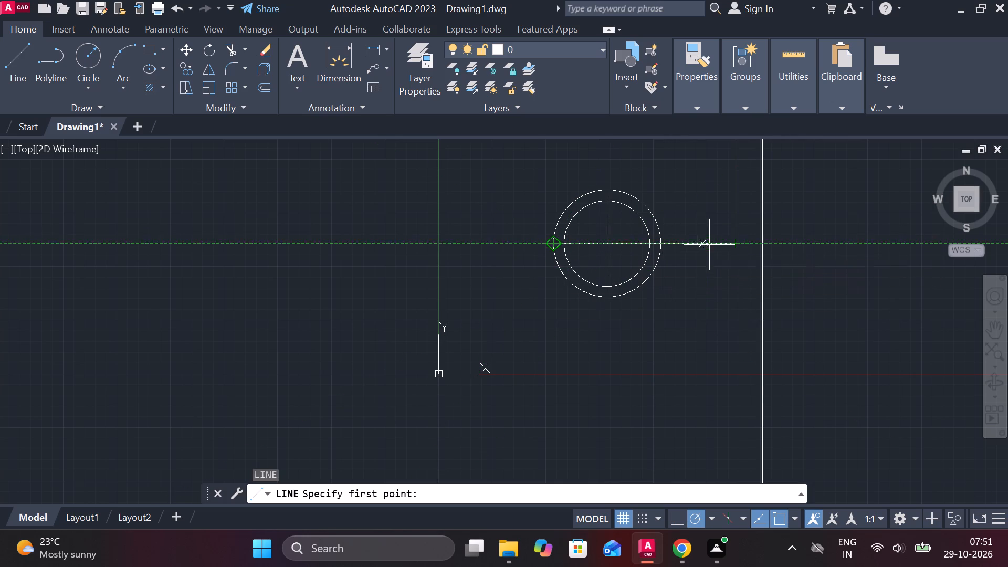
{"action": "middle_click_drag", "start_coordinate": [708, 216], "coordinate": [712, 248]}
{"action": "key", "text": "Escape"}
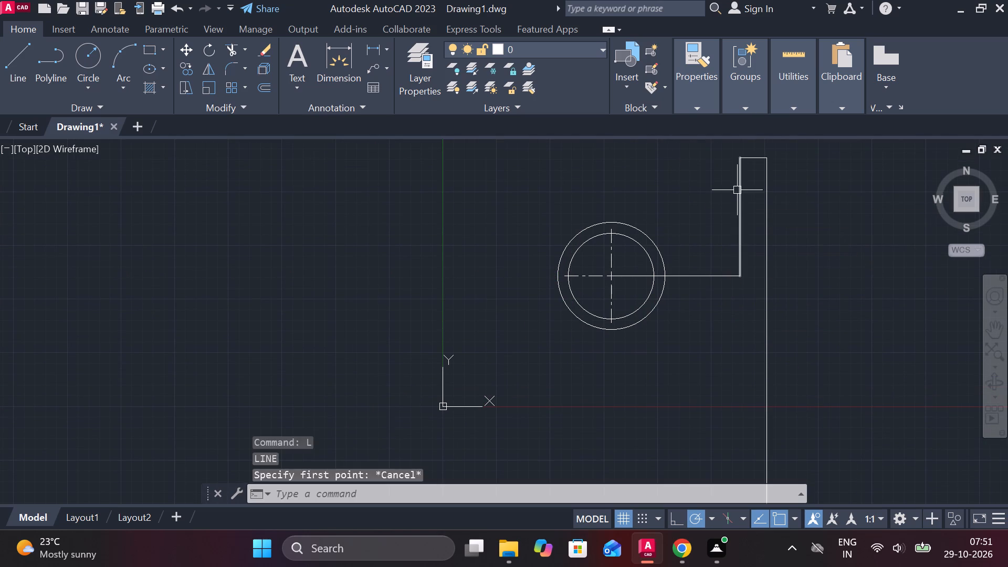
Offset the 110-high vertical line 210 to the left, past the circles.
{"action": "left_click", "coordinate": [737, 190]}
{"action": "key", "text": "o"}
{"action": "key", "text": "Return"}
{"action": "key", "text": "Return"}
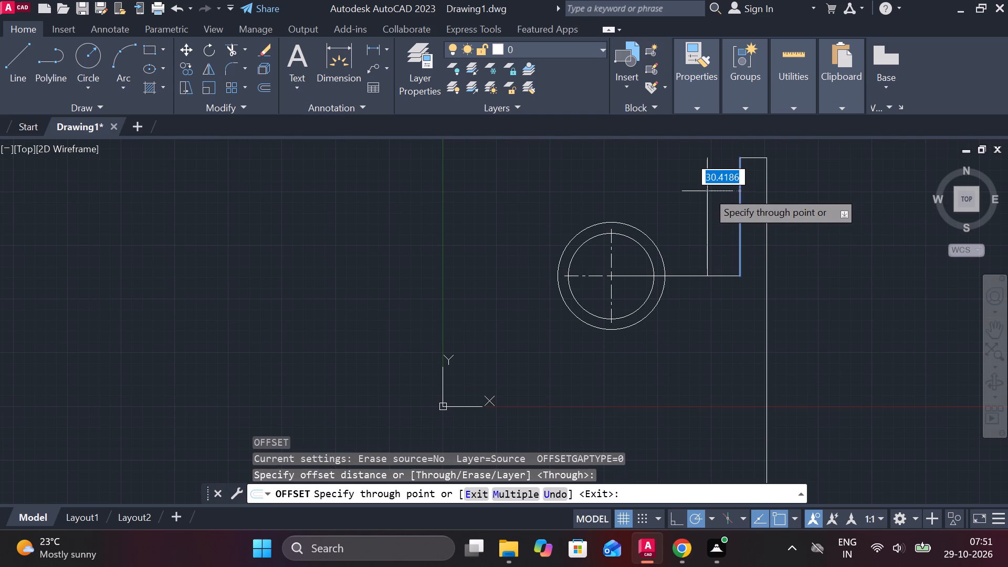
{"action": "type", "text": "210"}
{"action": "key", "text": "Return"}
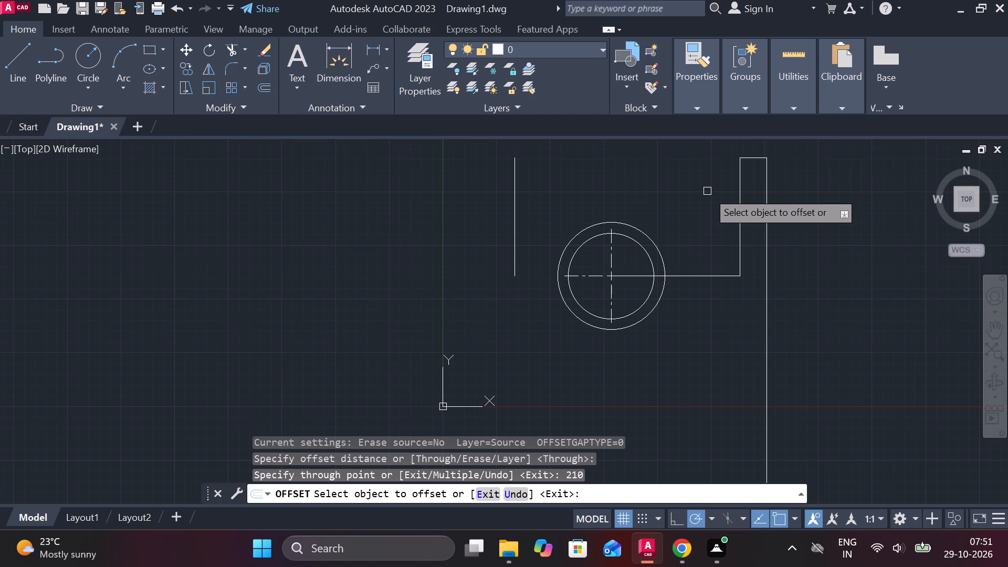
{"action": "middle_click_drag", "start_coordinate": [700, 191], "coordinate": [688, 193]}
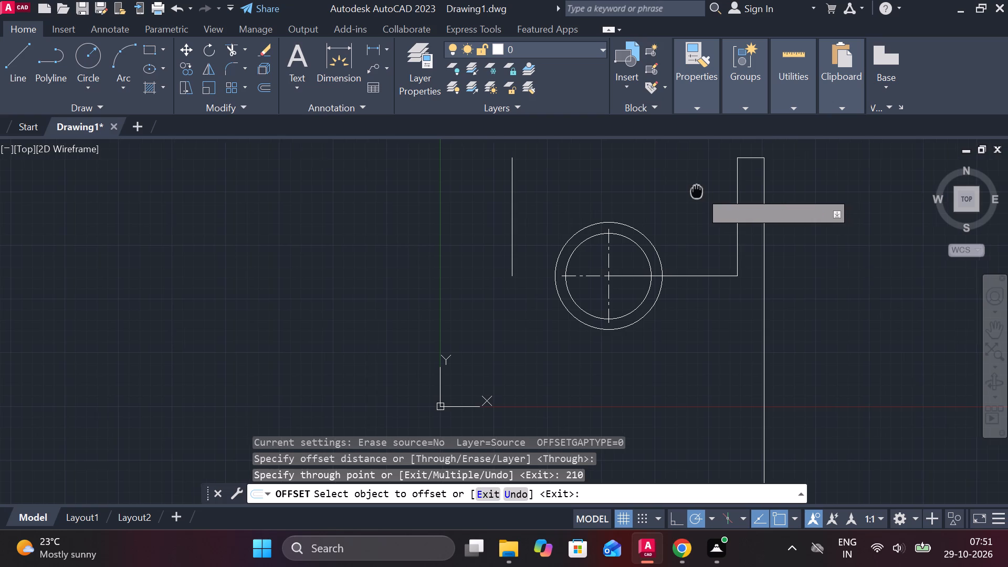
{"action": "middle_click_drag", "start_coordinate": [688, 193], "coordinate": [666, 198]}
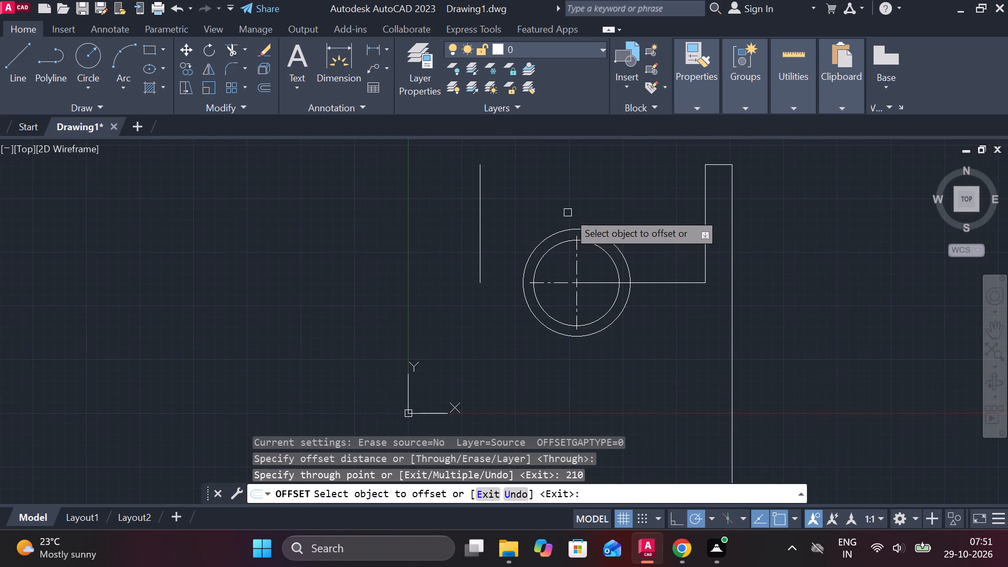
{"action": "key", "text": "Escape"}
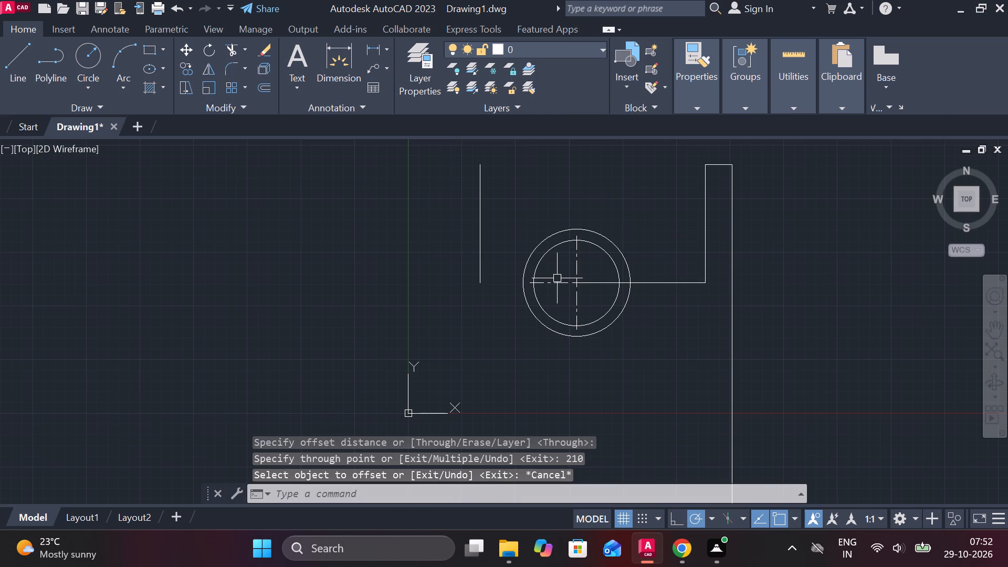
Draw a horizontal line from the circles' center leftward, extending past the offset vertical line.
{"action": "key", "text": "l"}
{"action": "key", "text": "Return"}
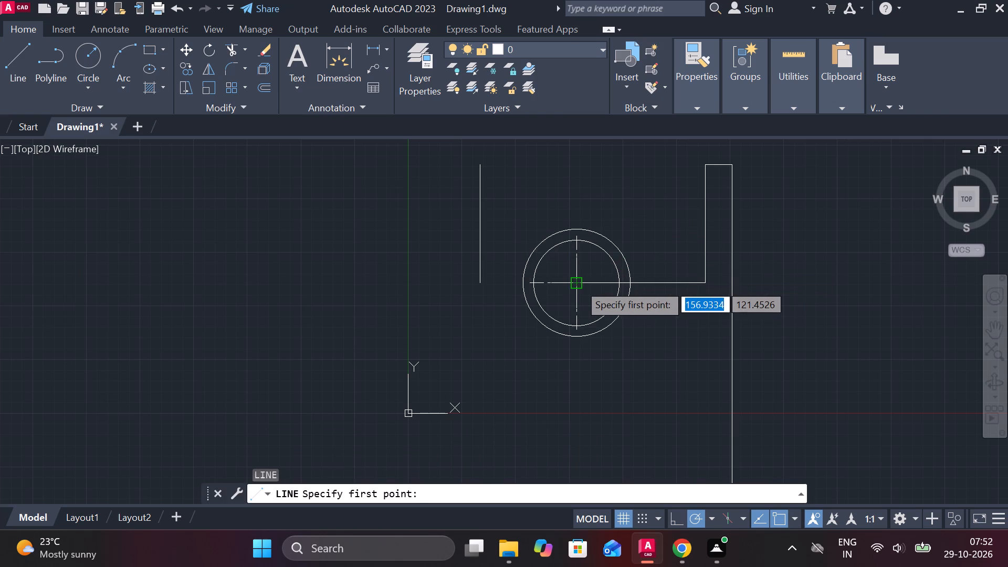
{"action": "left_click", "coordinate": [579, 283]}
{"action": "left_click", "coordinate": [427, 284]}
{"action": "key", "text": "Escape"}
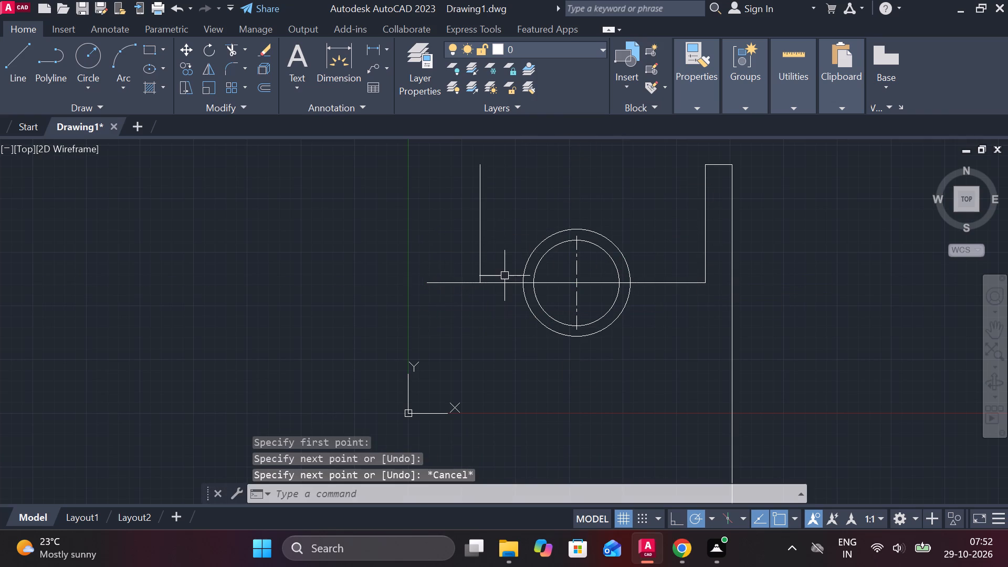
Trim the horizontal line's overhang beyond the offset vertical line and remove that vertical line.
{"action": "type", "text": "tr"}
{"action": "key", "text": "space"}
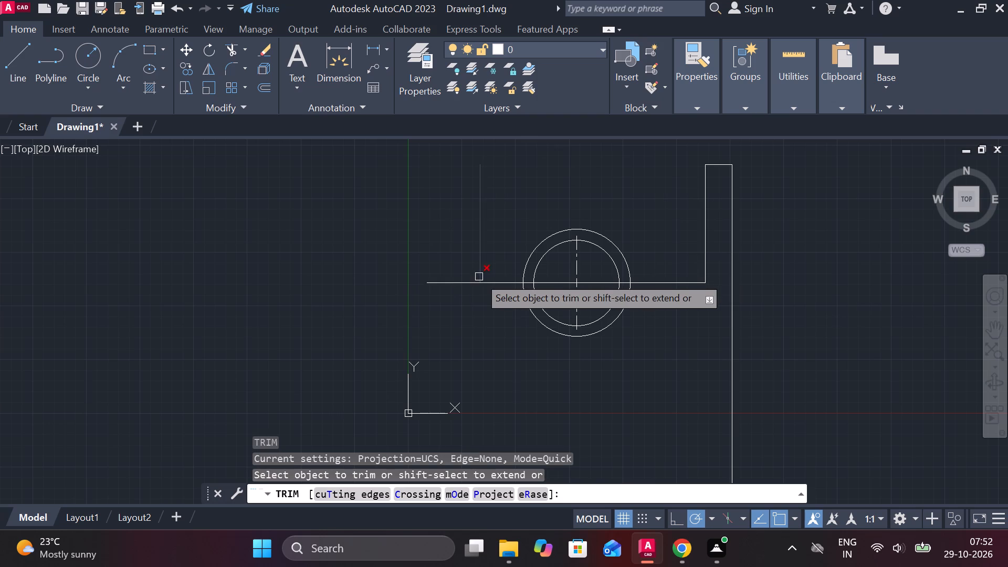
{"action": "left_click", "coordinate": [459, 280]}
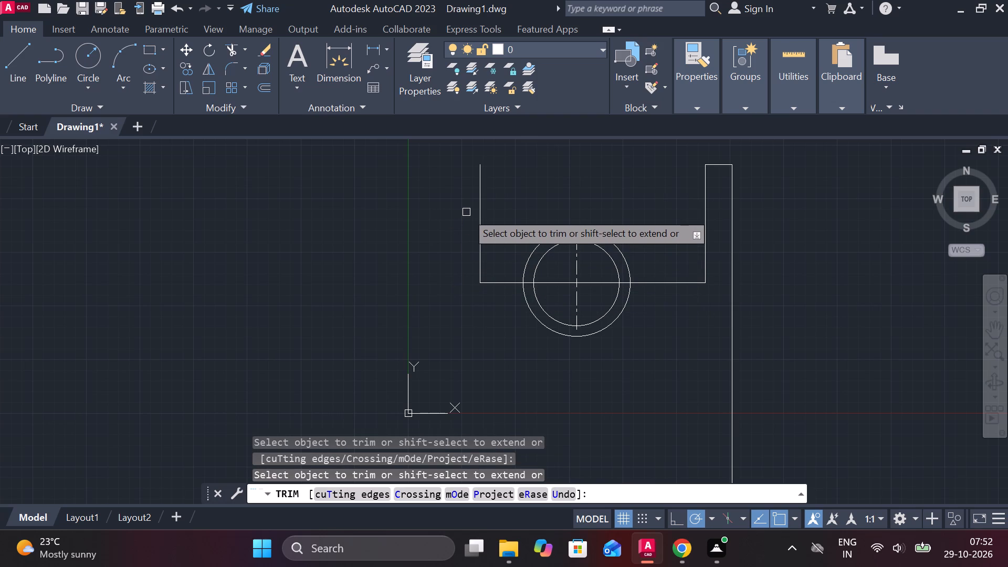
{"action": "left_click", "coordinate": [483, 202]}
{"action": "key", "text": "Escape"}
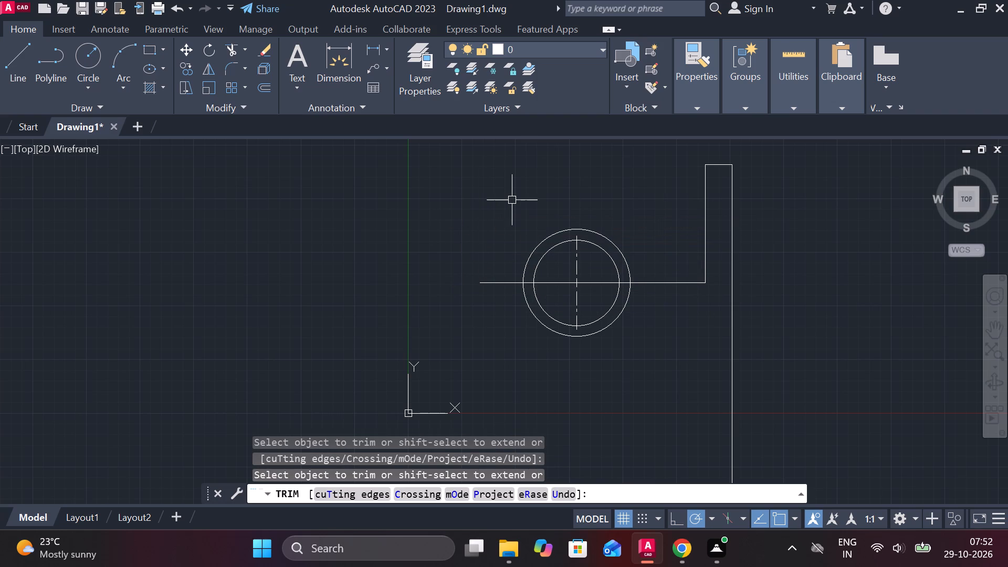
Draw connected lines from the horizontal line's left end: 25 down, across to the plate's inner side, and down to the plate's open bottom corner.
{"action": "key", "text": "l"}
{"action": "key", "text": "Return"}
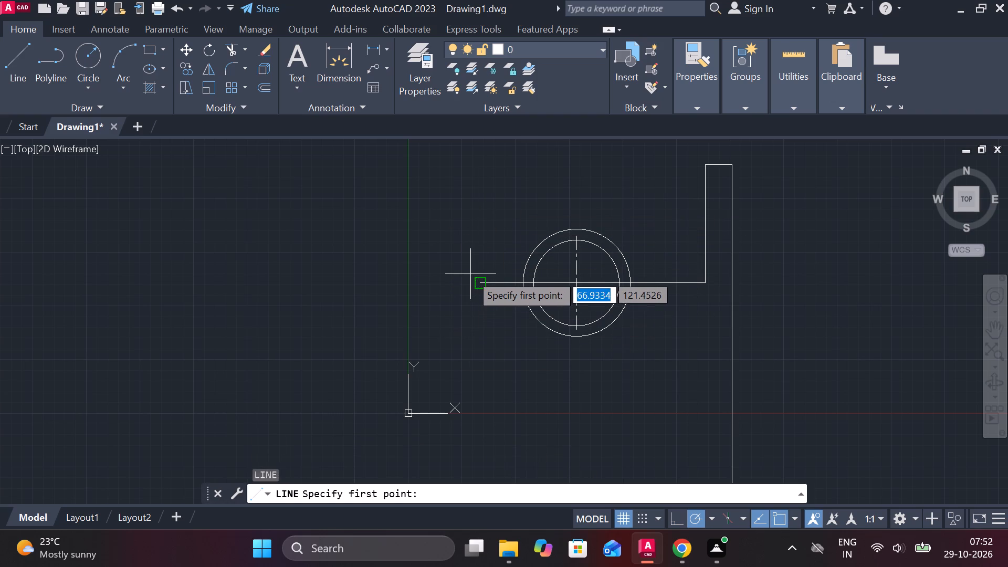
{"action": "left_click", "coordinate": [475, 280]}
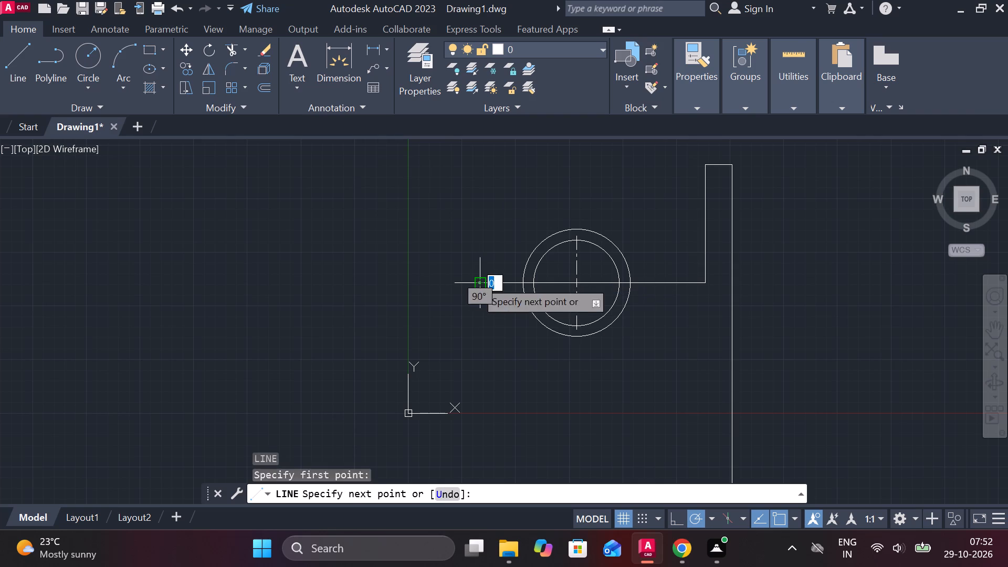
{"action": "type", "text": "25"}
{"action": "key", "text": "space"}
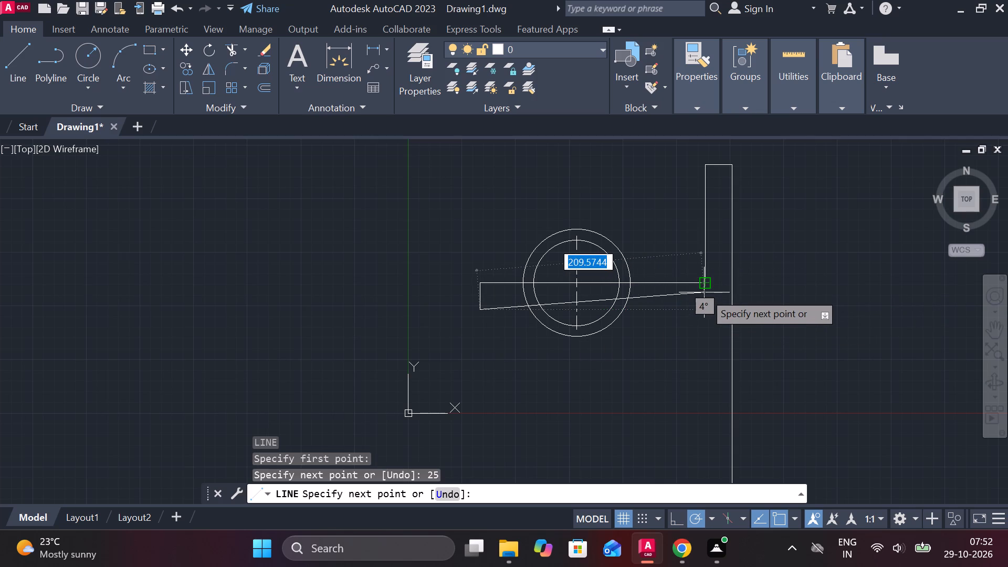
{"action": "left_click", "coordinate": [705, 317]}
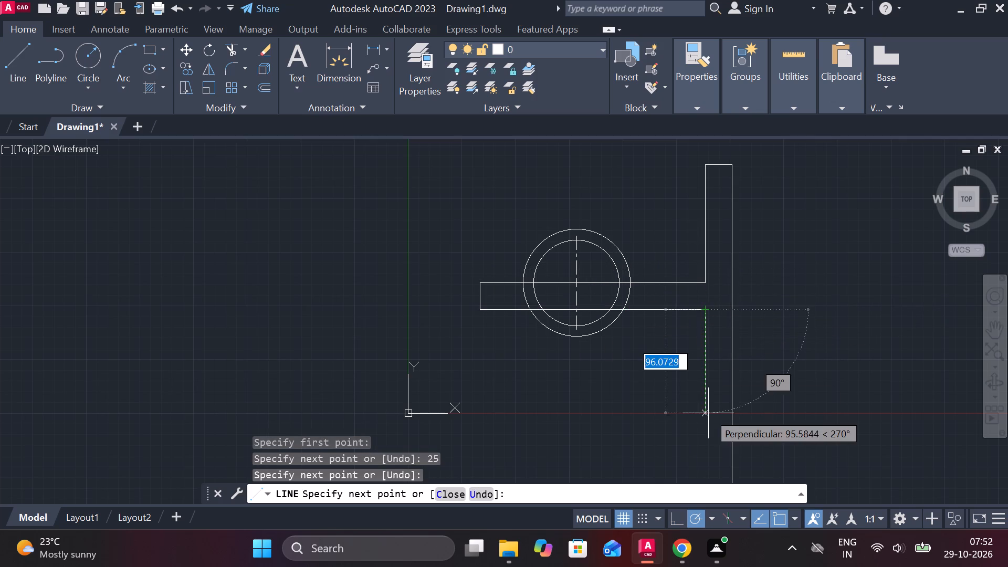
{"action": "scroll", "coordinate": [708, 413], "scroll_direction": "down", "scroll_amount": 2}
{"action": "middle_click_drag", "start_coordinate": [706, 402], "coordinate": [697, 343]}
{"action": "scroll", "coordinate": [498, 385], "scroll_direction": "up", "scroll_amount": 3}
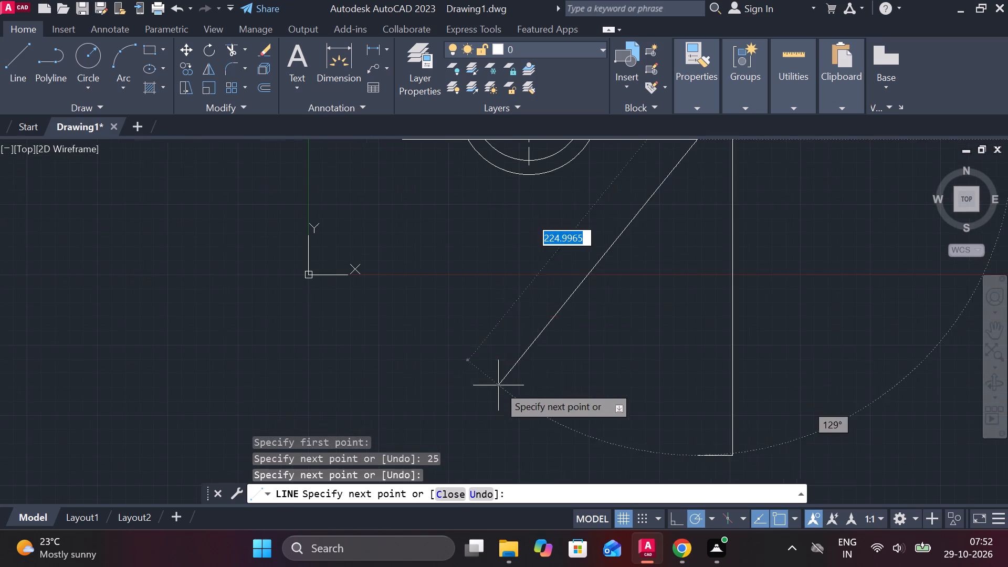
{"action": "left_click", "coordinate": [696, 455]}
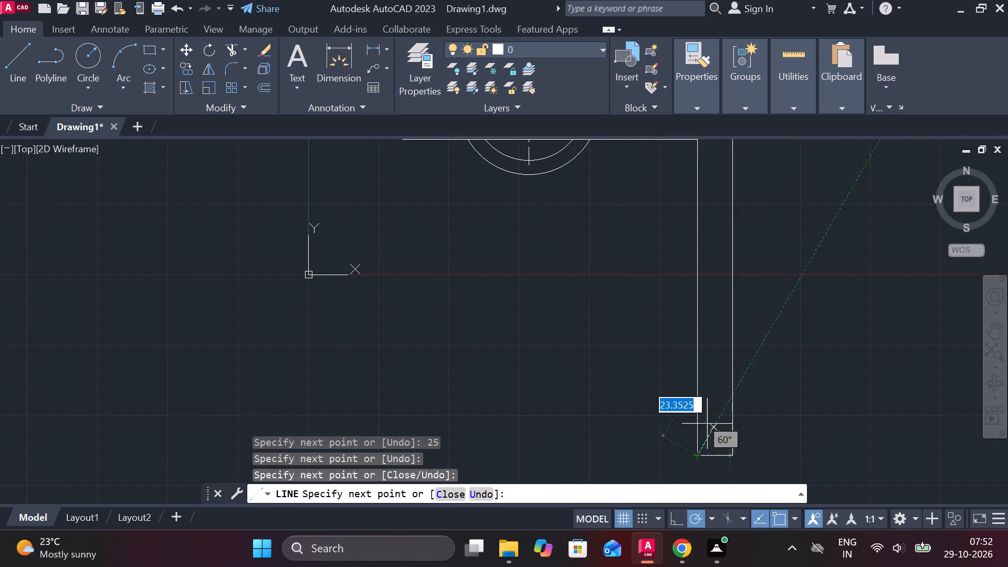
{"action": "key", "text": "Escape"}
Trim away the upper halves of both concentric circles above the horizontal arm's top edge.
{"action": "middle_click_drag", "start_coordinate": [625, 244], "coordinate": [625, 329]}
{"action": "middle_click_drag", "start_coordinate": [610, 323], "coordinate": [610, 325]}
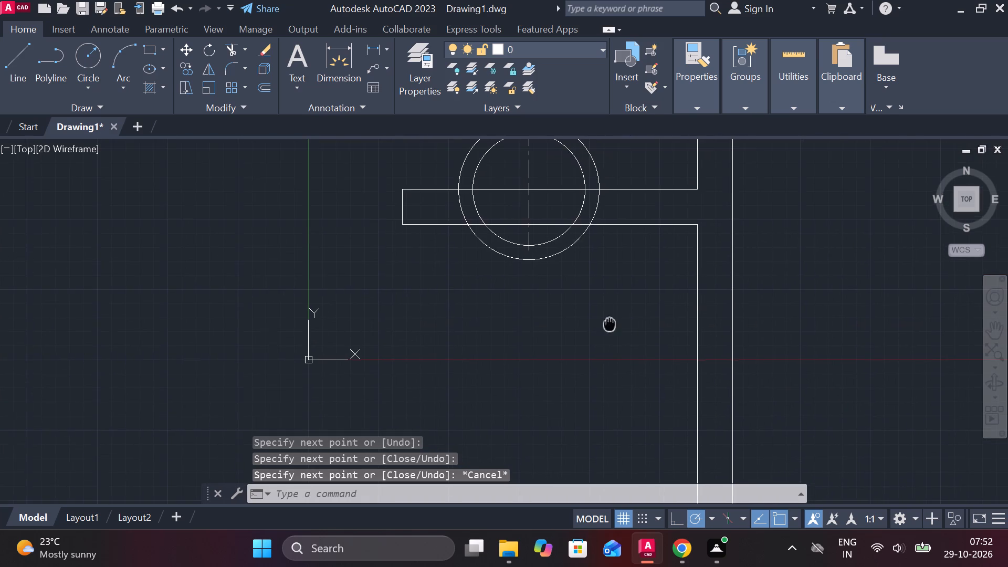
{"action": "middle_click_drag", "start_coordinate": [610, 325], "coordinate": [603, 364]}
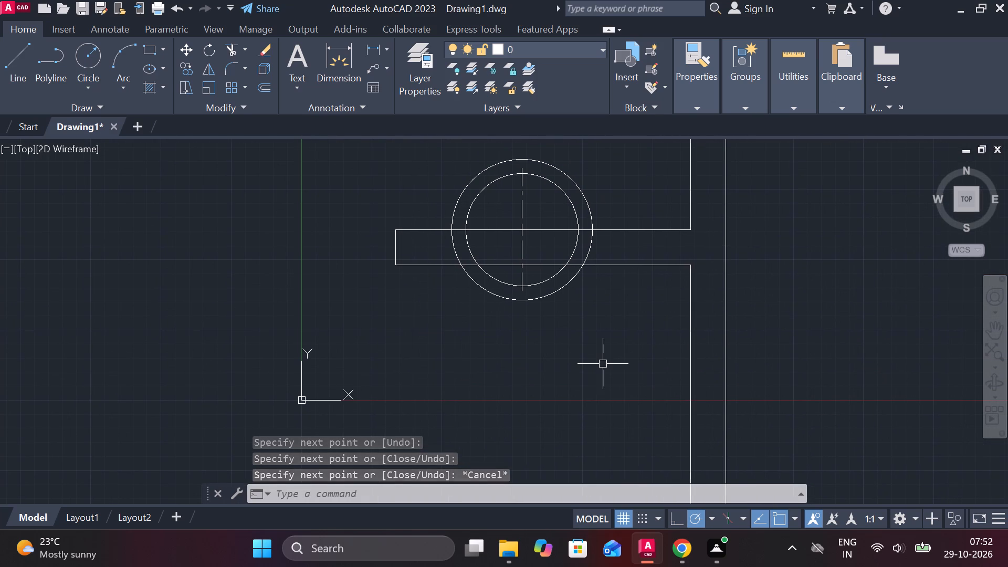
{"action": "type", "text": "tr"}
{"action": "key", "text": "space"}
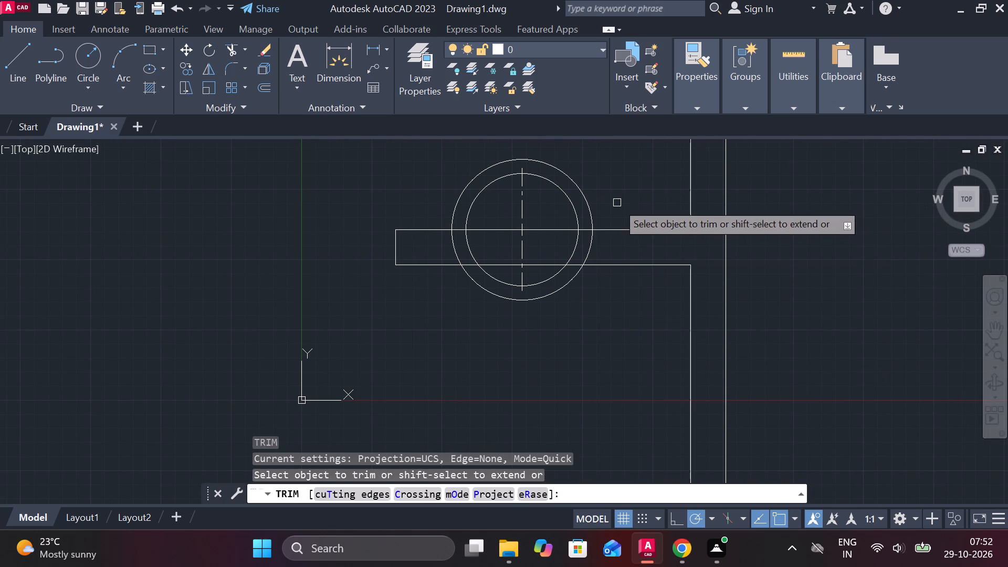
{"action": "left_click_drag", "start_coordinate": [617, 203], "coordinate": [562, 207]}
{"action": "left_click", "coordinate": [469, 198]}
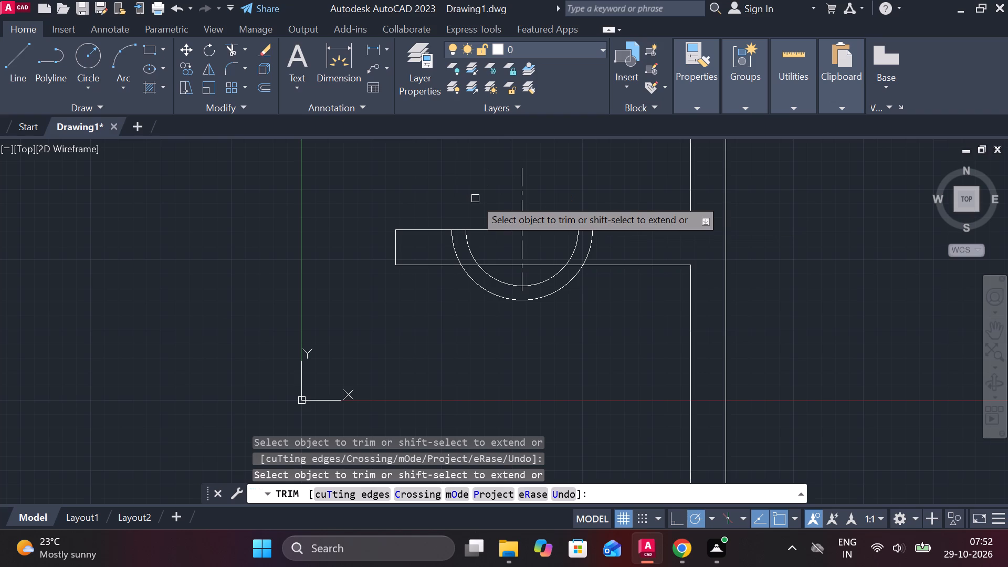
{"action": "scroll", "coordinate": [439, 283], "scroll_direction": "up", "scroll_amount": 1}
{"action": "middle_click_drag", "start_coordinate": [430, 283], "coordinate": [353, 323]}
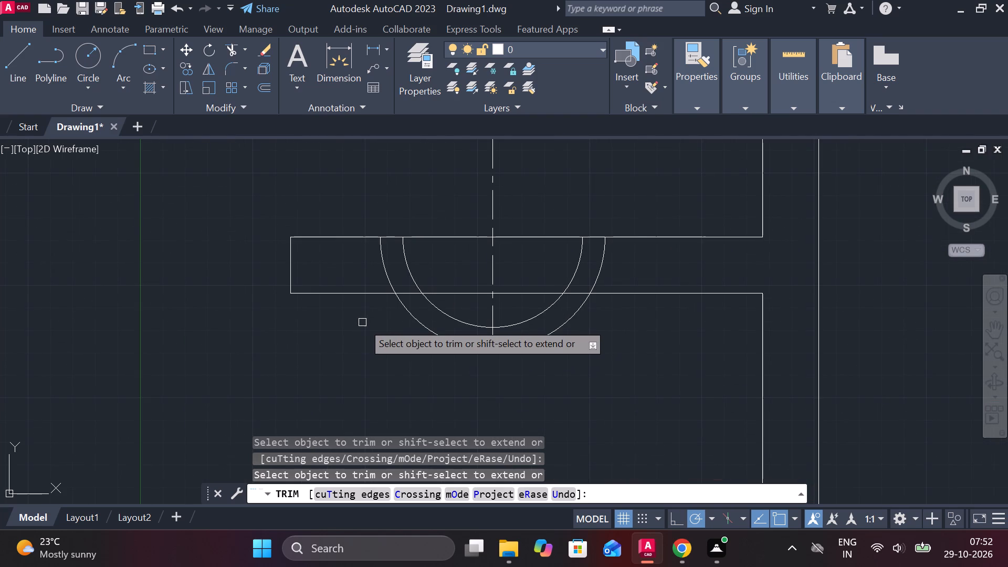
{"action": "key", "text": "Escape"}
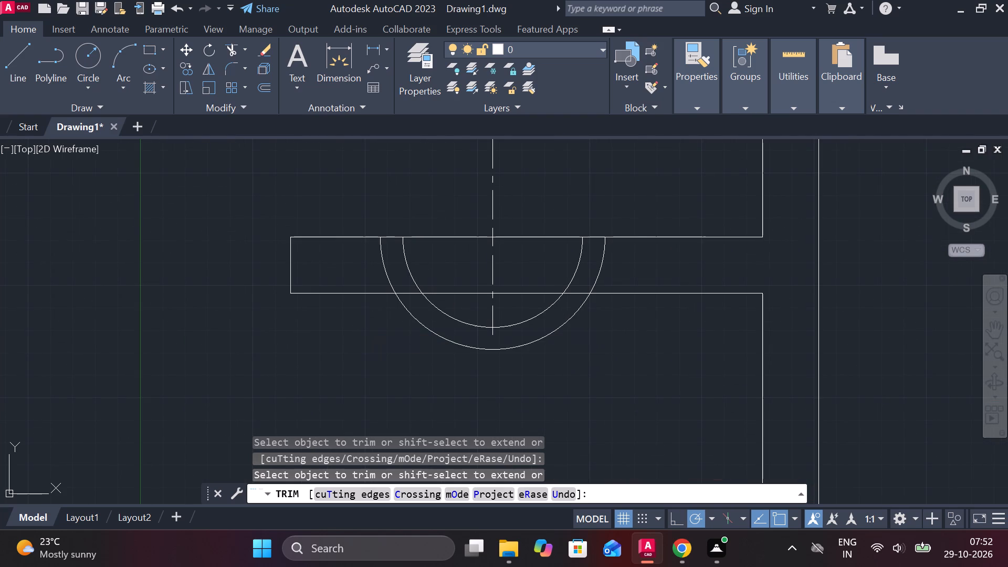
Offset both segments of the horizontal arm's top edge 5 downward.
{"action": "left_click", "coordinate": [450, 240]}
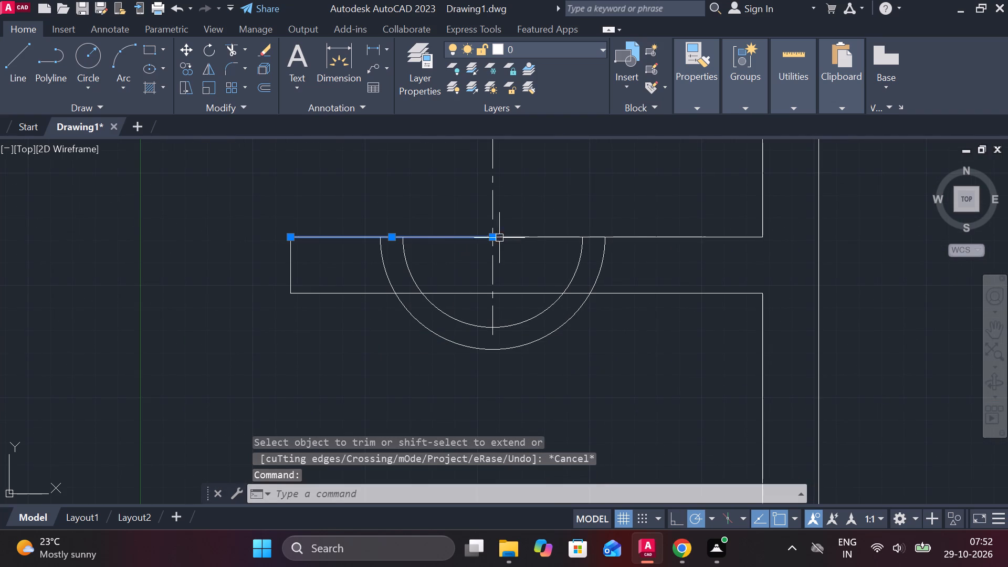
{"action": "left_click", "coordinate": [504, 236]}
{"action": "key", "text": "o"}
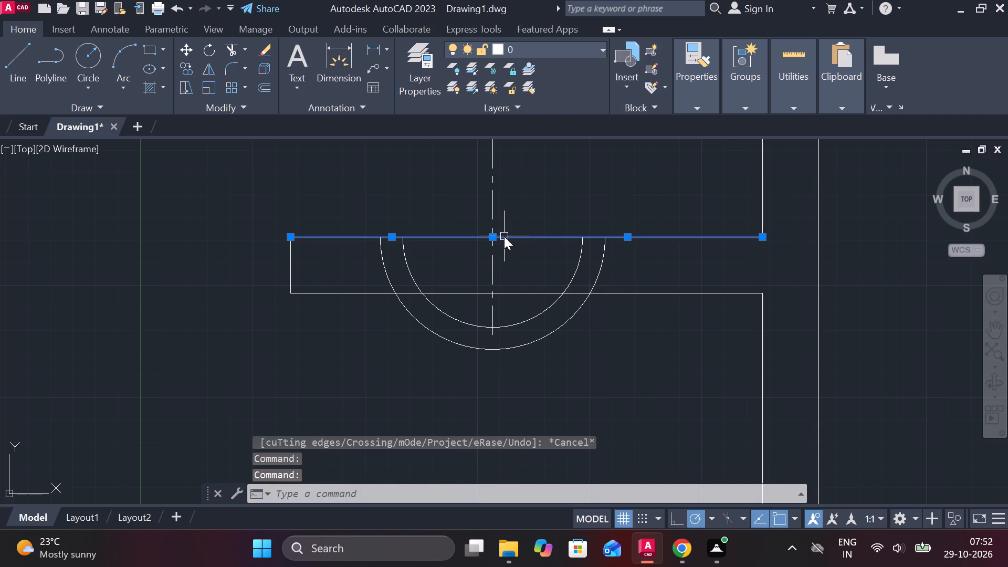
{"action": "key", "text": "Return"}
{"action": "key", "text": "Return"}
{"action": "left_click", "coordinate": [542, 239]}
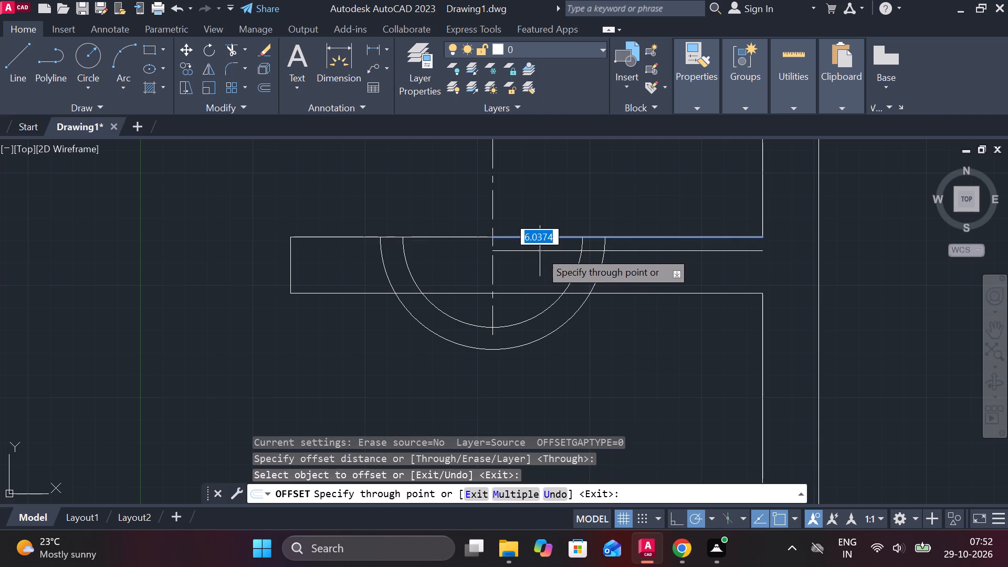
{"action": "key", "text": "5"}
{"action": "key", "text": "Return"}
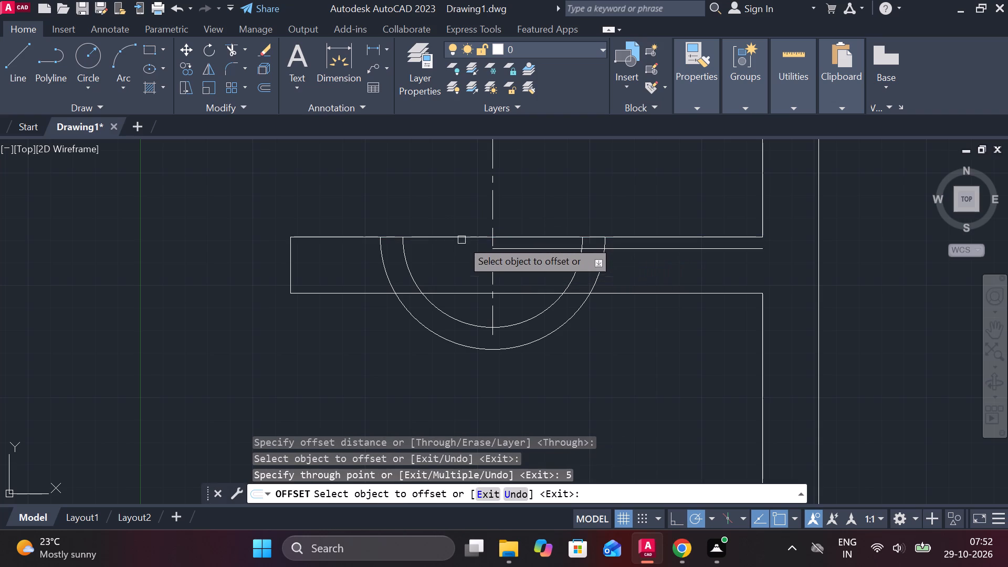
{"action": "left_click", "coordinate": [454, 238]}
{"action": "key", "text": "5"}
{"action": "key", "text": "Return"}
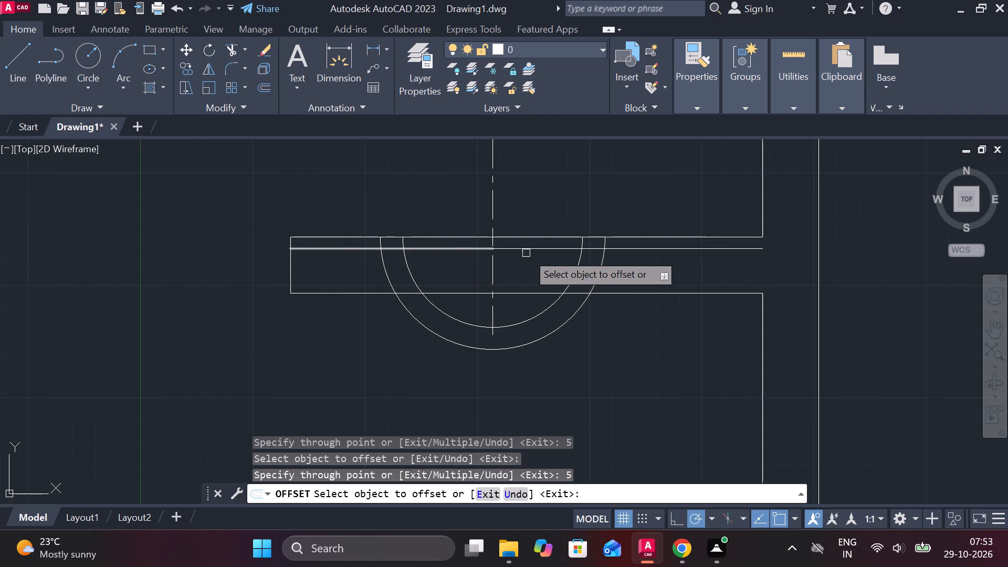
{"action": "key", "text": "Escape"}
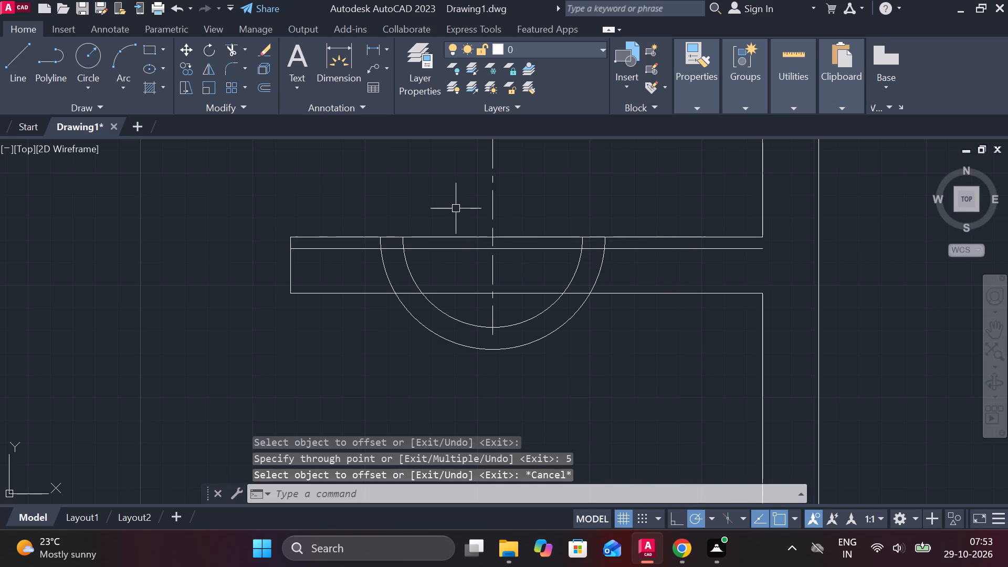
Trim the offset lines on both sides where they extend beyond the outer semicircle.
{"action": "type", "text": "tr"}
{"action": "key", "text": "space"}
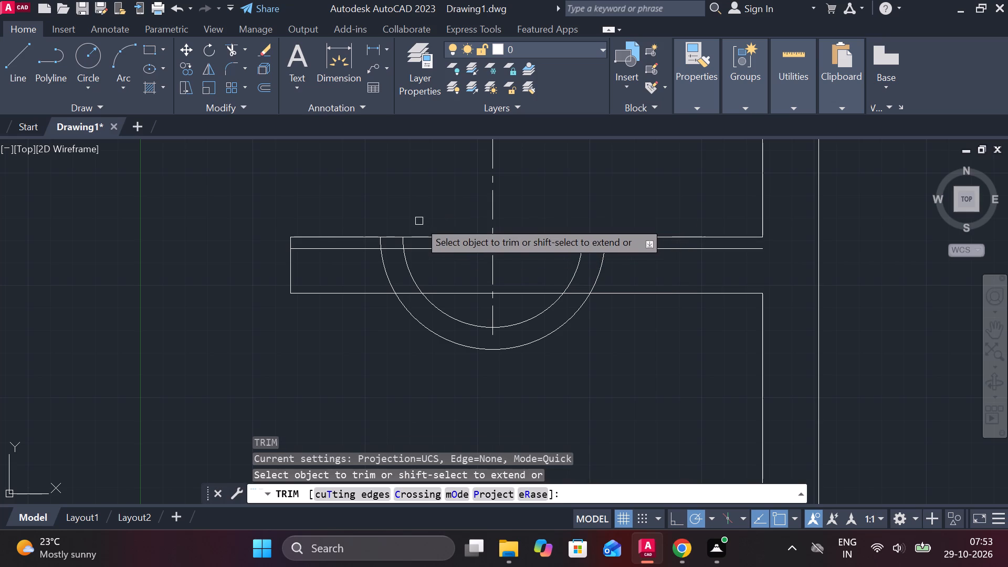
{"action": "left_click", "coordinate": [353, 253]}
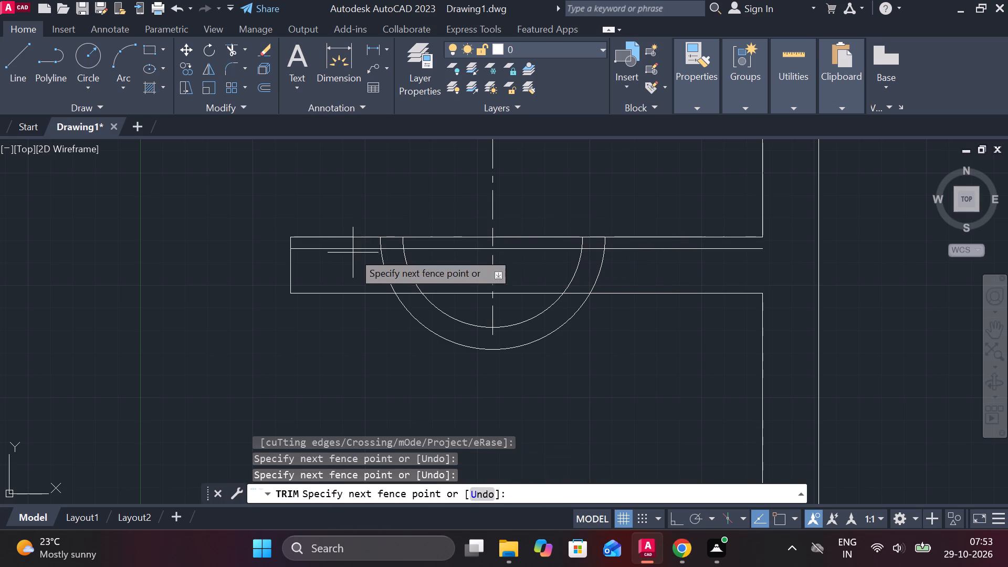
{"action": "left_click", "coordinate": [353, 247]}
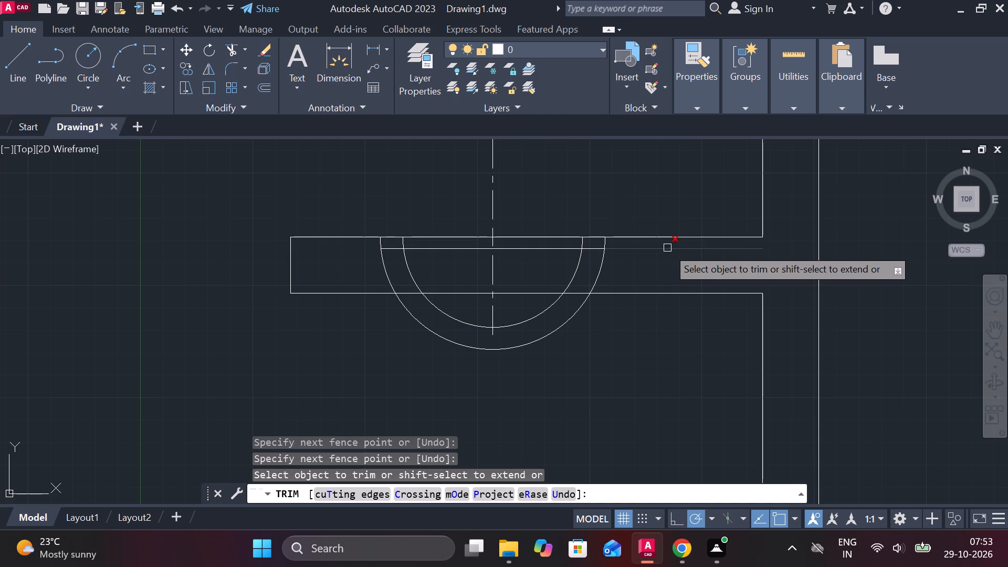
{"action": "left_click", "coordinate": [667, 248]}
{"action": "key", "text": "Escape"}
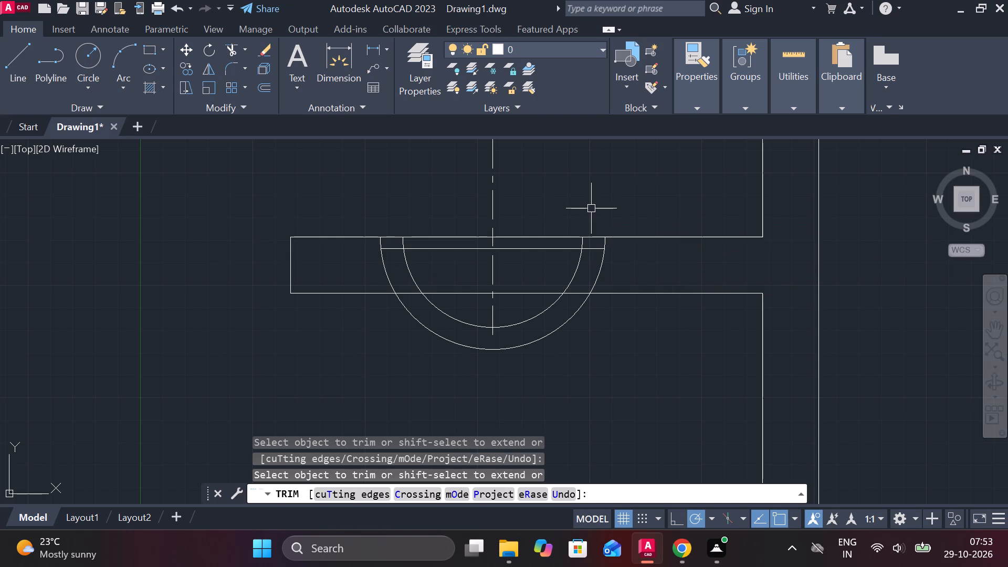
Draw connected lines from the semicircles' centre: 45 right along the arm's top edge, then straight down to the offset line below it.
{"action": "key", "text": "l"}
{"action": "key", "text": "Return"}
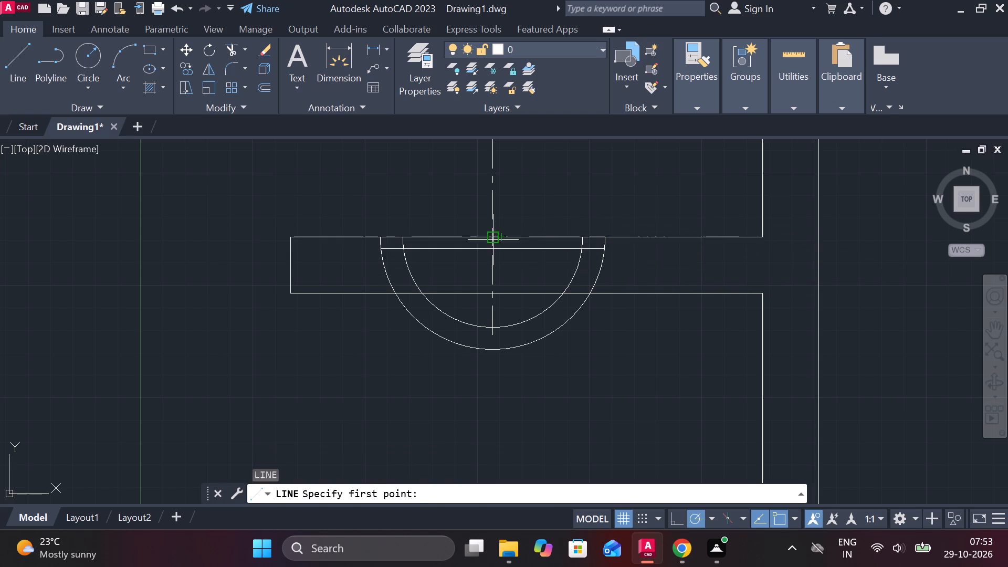
{"action": "left_click", "coordinate": [492, 240]}
{"action": "type", "text": "45"}
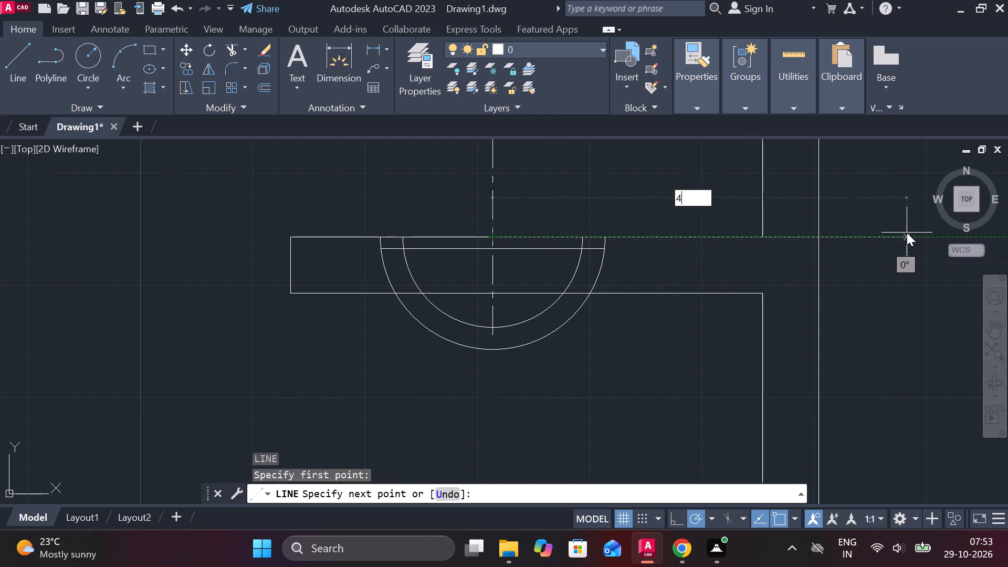
{"action": "key", "text": "space"}
{"action": "scroll", "coordinate": [588, 276], "scroll_direction": "up", "scroll_amount": 4}
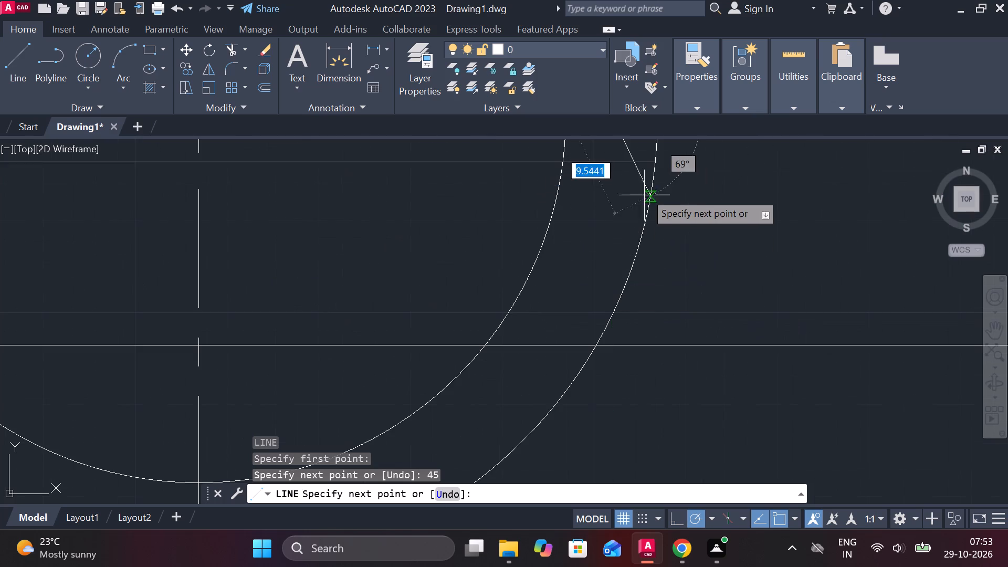
{"action": "middle_click_drag", "start_coordinate": [624, 178], "coordinate": [610, 289]}
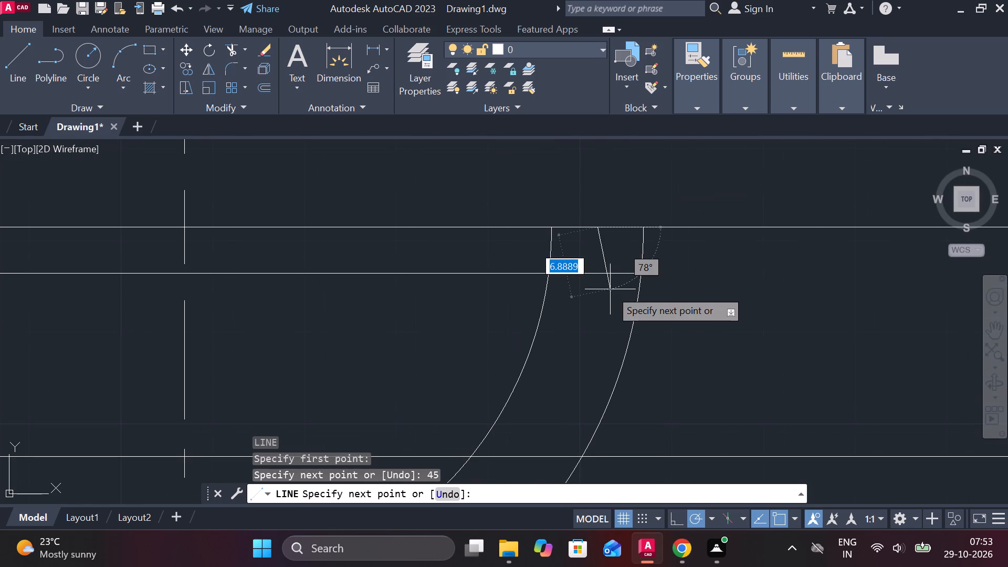
{"action": "left_click", "coordinate": [602, 271]}
{"action": "scroll", "coordinate": [602, 271], "scroll_direction": "down", "scroll_amount": 2}
{"action": "key", "text": "Escape"}
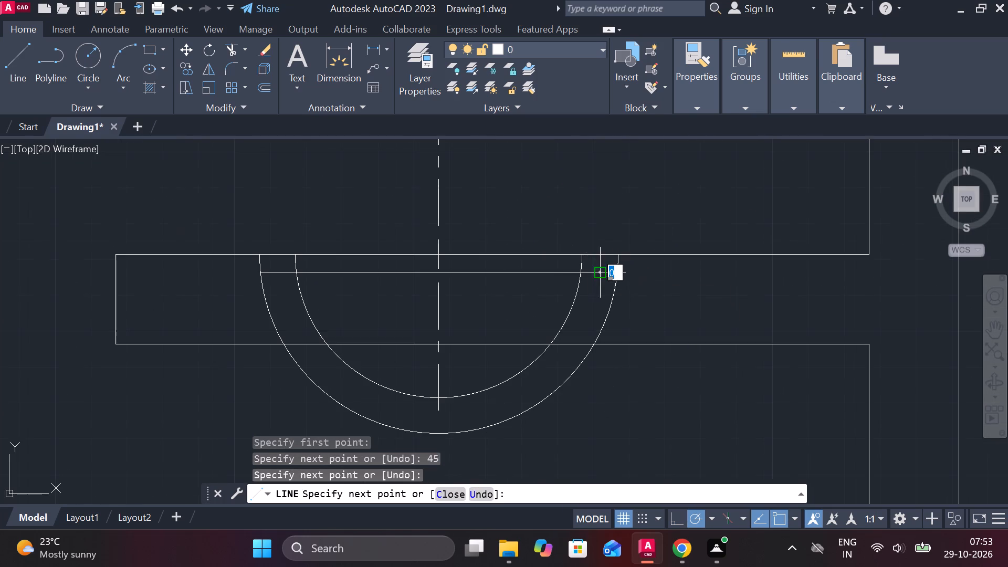
Offset the short vertical line between the two semicircles by 90 to the left, onto the opposite side of the centreline.
{"action": "left_click", "coordinate": [602, 264]}
{"action": "key", "text": "o"}
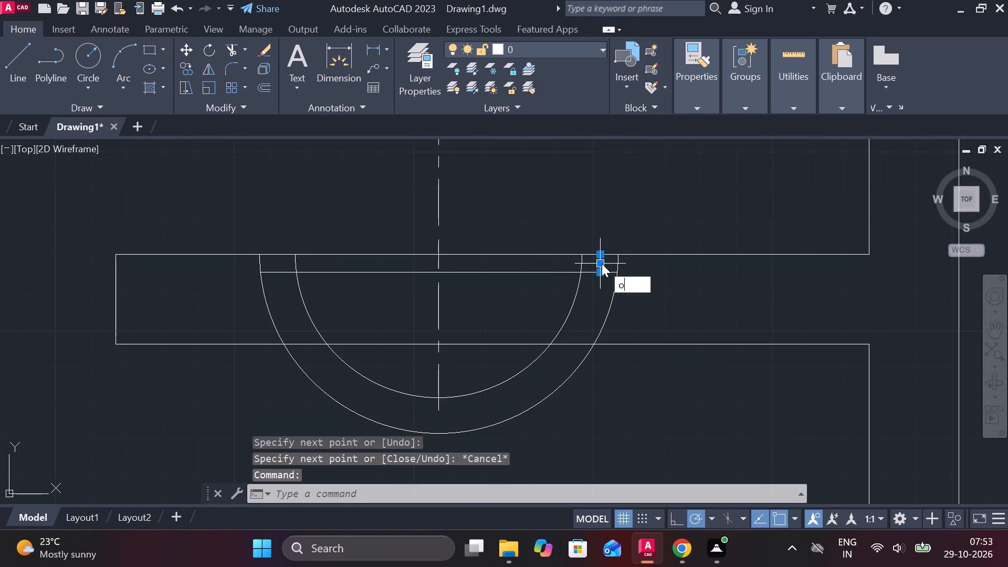
{"action": "key", "text": "Return"}
{"action": "key", "text": "Return"}
{"action": "type", "text": "45"}
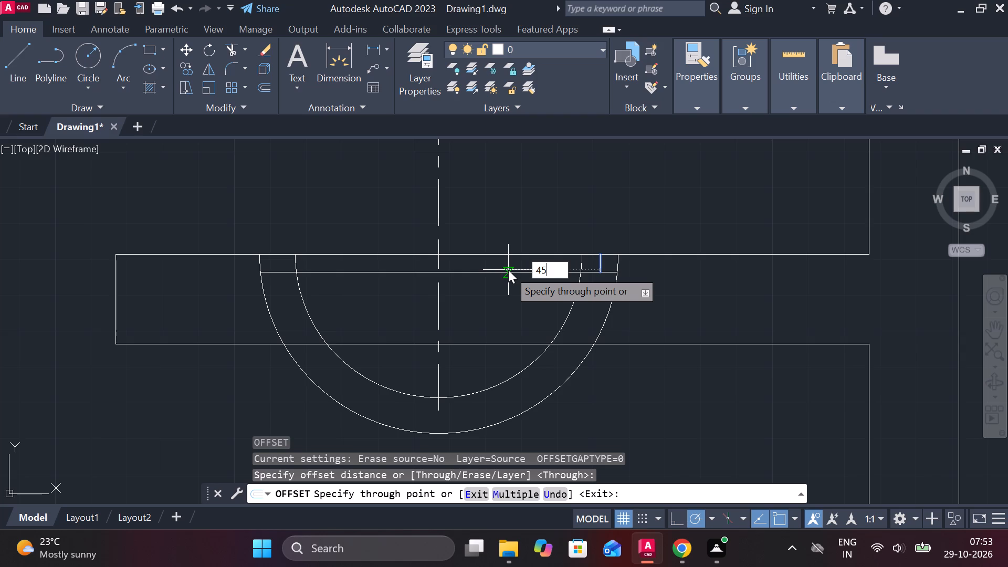
{"action": "key", "text": "BackSpace"}
{"action": "key", "text": "BackSpace"}
{"action": "type", "text": "90"}
{"action": "key", "text": "Return"}
{"action": "key", "text": "Escape"}
Trim the excess line segments around the concentric semicircles near the horizontal arm's top edge.
{"action": "type", "text": "tr"}
{"action": "key", "text": "space"}
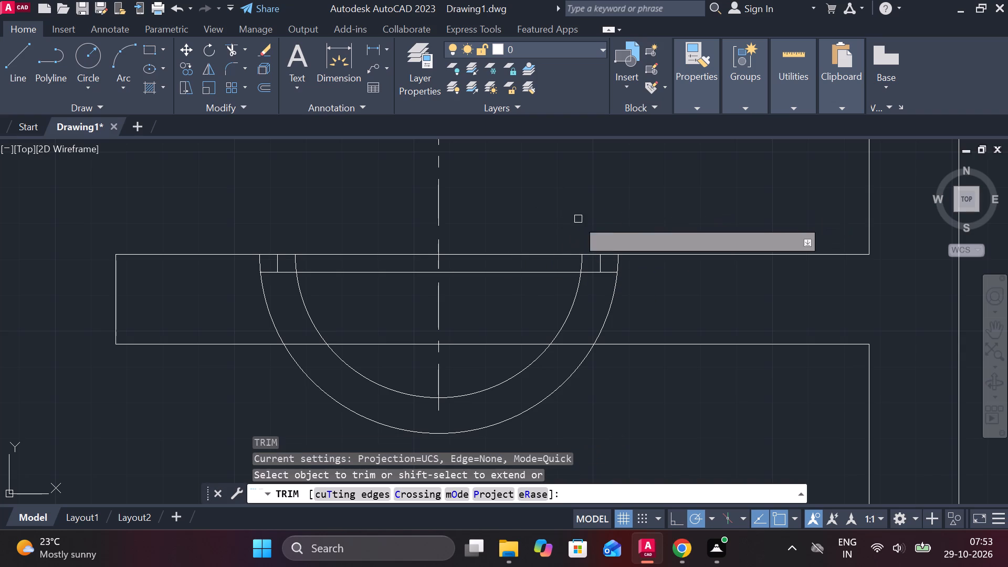
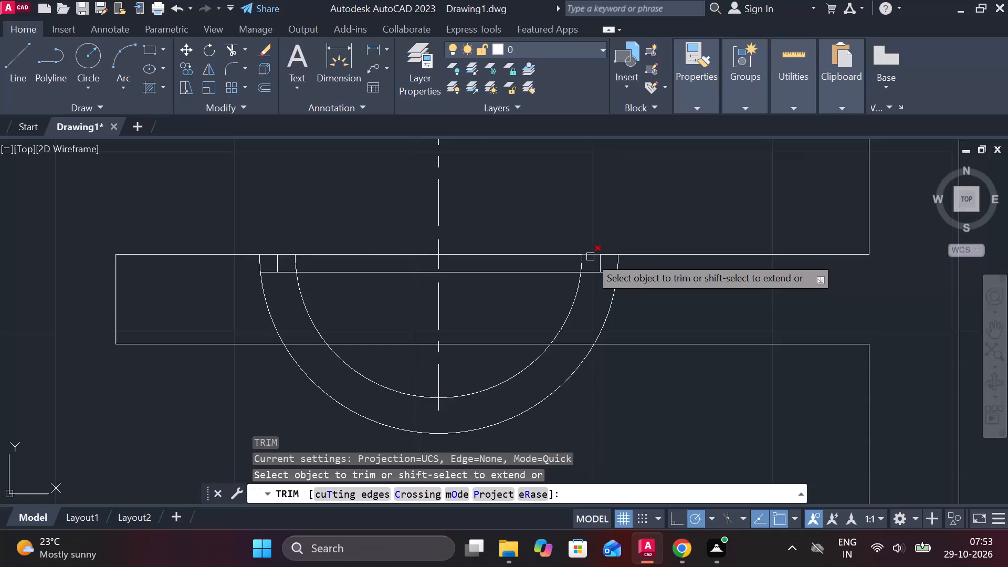
Trim the arm's top edge where it spans the inside of the inner semicircle, keeping the dashed centreline.
{"action": "left_click", "coordinate": [364, 251]}
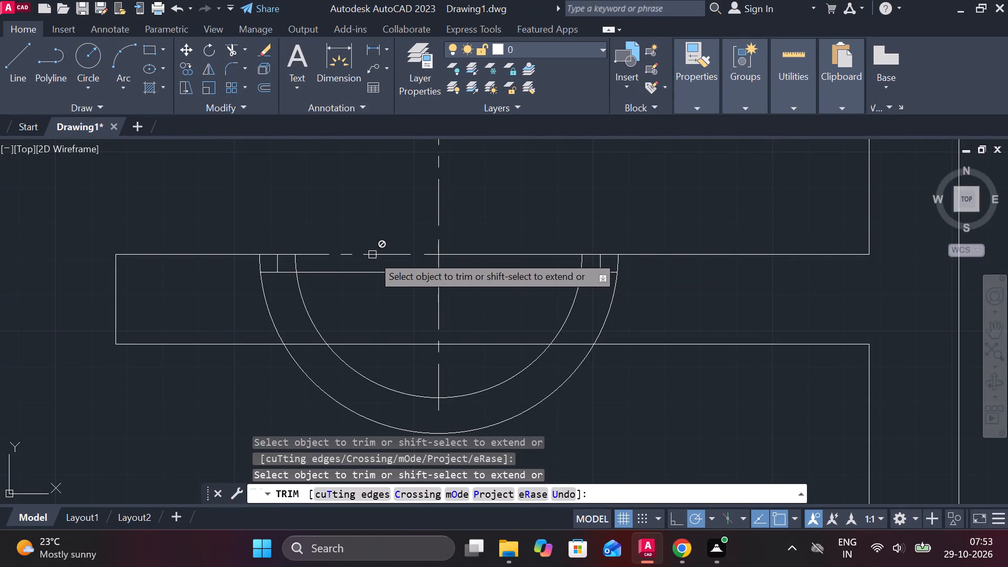
{"action": "left_click", "coordinate": [374, 255]}
{"action": "left_click", "coordinate": [457, 255]}
{"action": "left_click", "coordinate": [518, 255]}
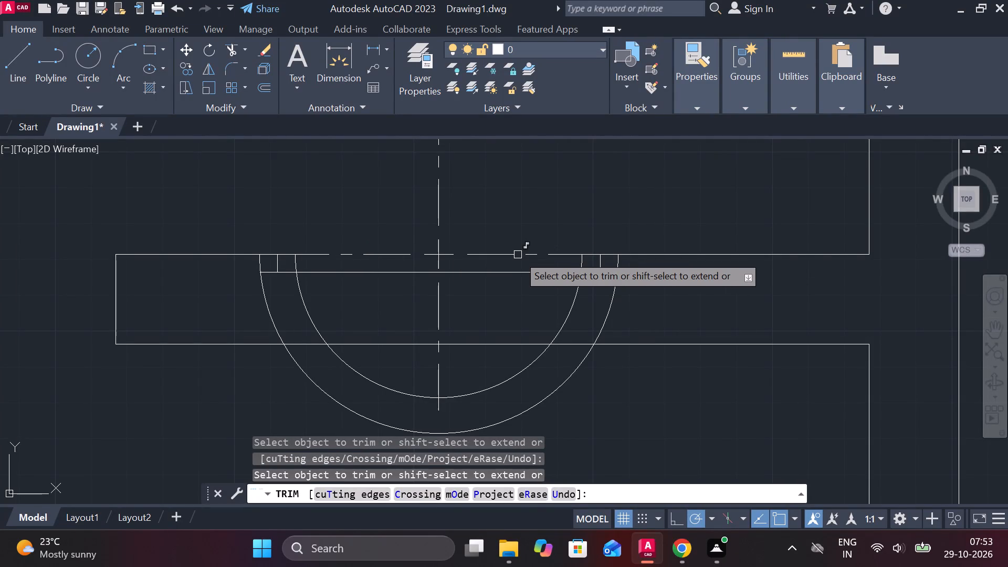
{"action": "middle_click_drag", "start_coordinate": [532, 213], "coordinate": [548, 216]}
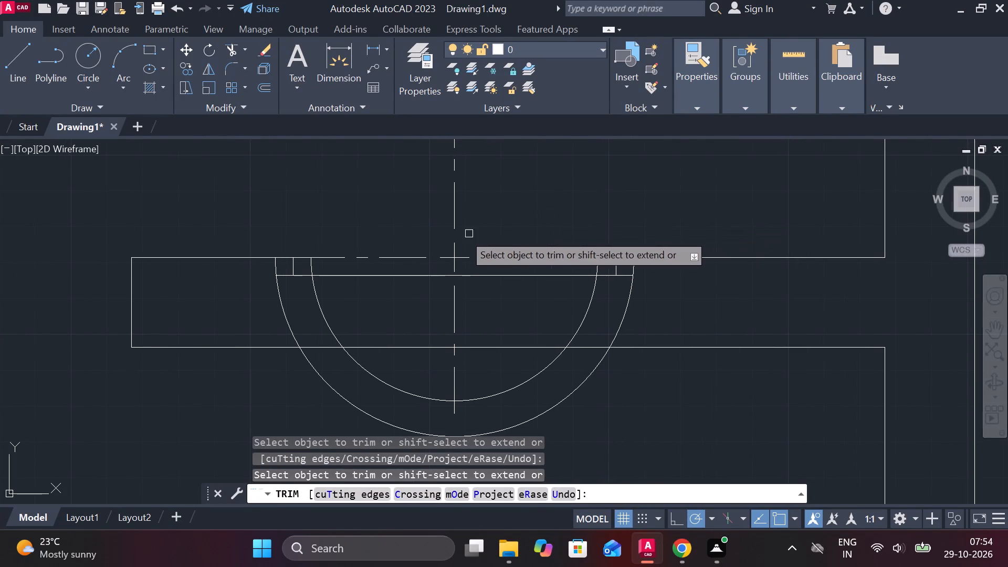
{"action": "middle_click_drag", "start_coordinate": [385, 233], "coordinate": [446, 245]}
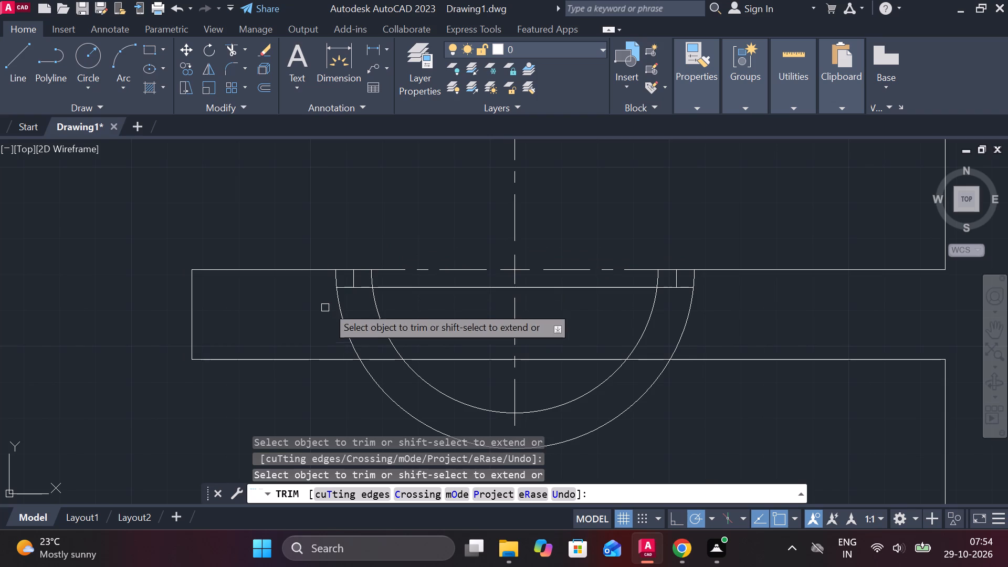
Trim the excess segments at both rims and the offset line across the inner semicircle, leaving only the two stepped notches.
{"action": "left_click", "coordinate": [363, 267]}
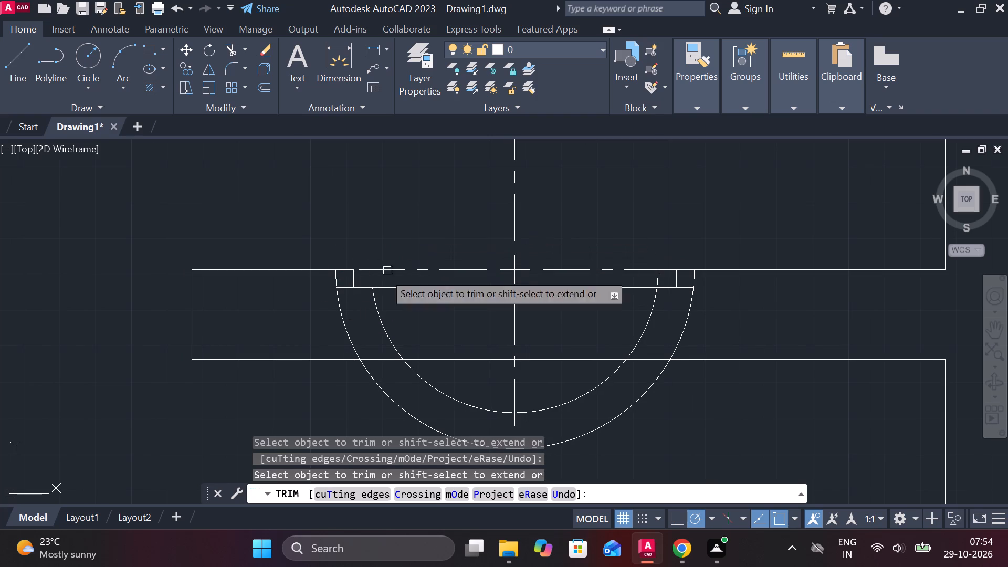
{"action": "left_click", "coordinate": [346, 290]}
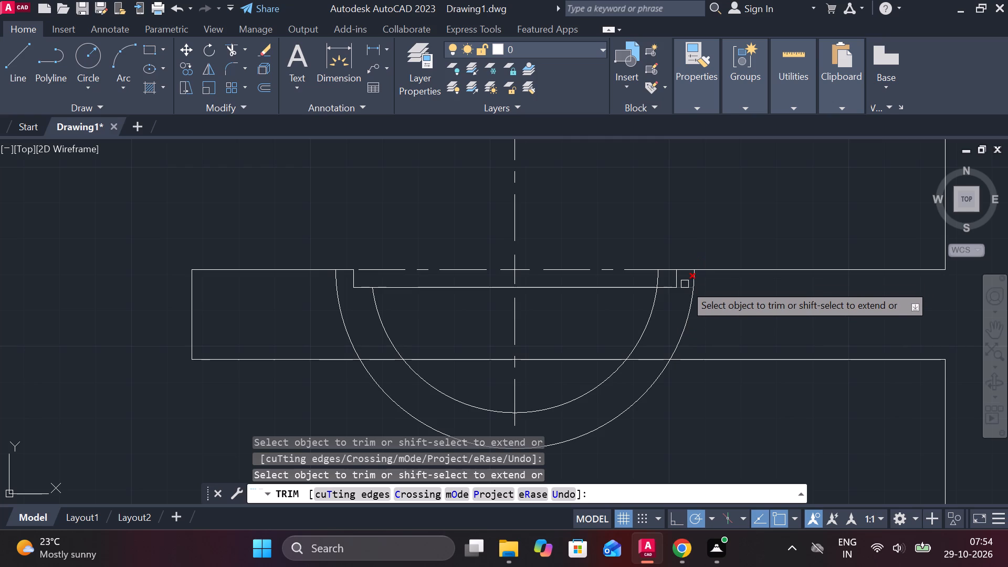
{"action": "left_click", "coordinate": [685, 284]}
{"action": "left_click", "coordinate": [656, 283]}
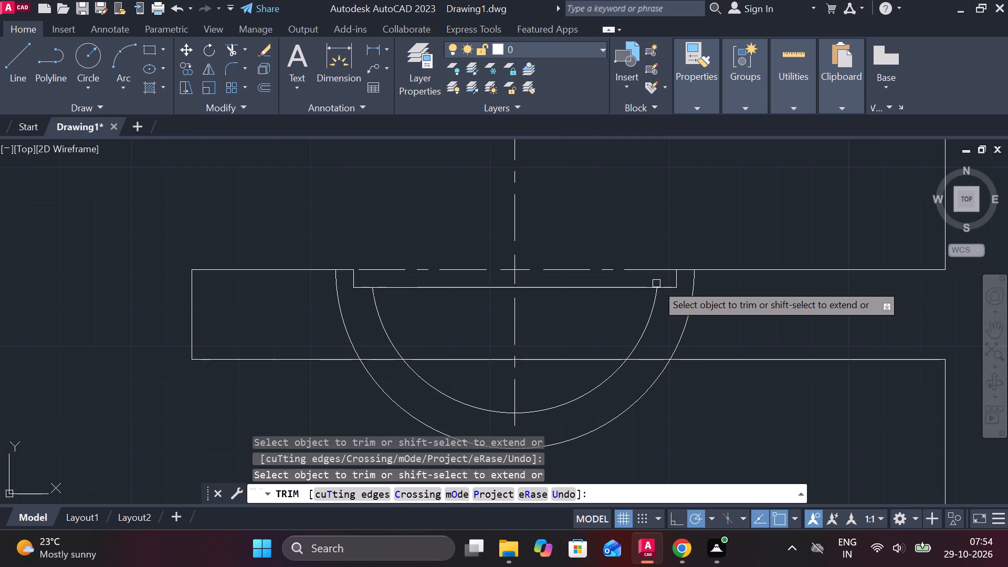
{"action": "left_click", "coordinate": [427, 288]}
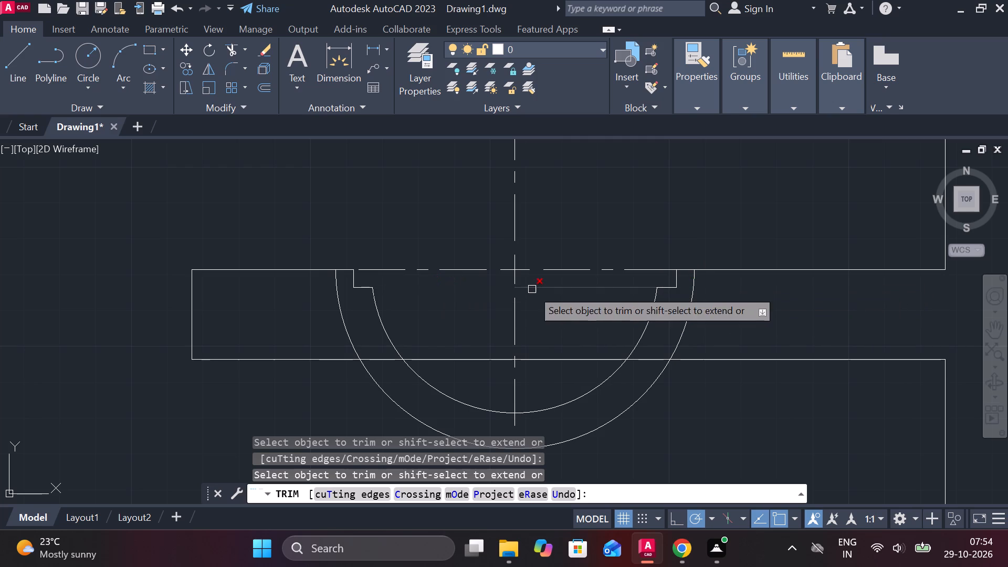
{"action": "left_click", "coordinate": [542, 289]}
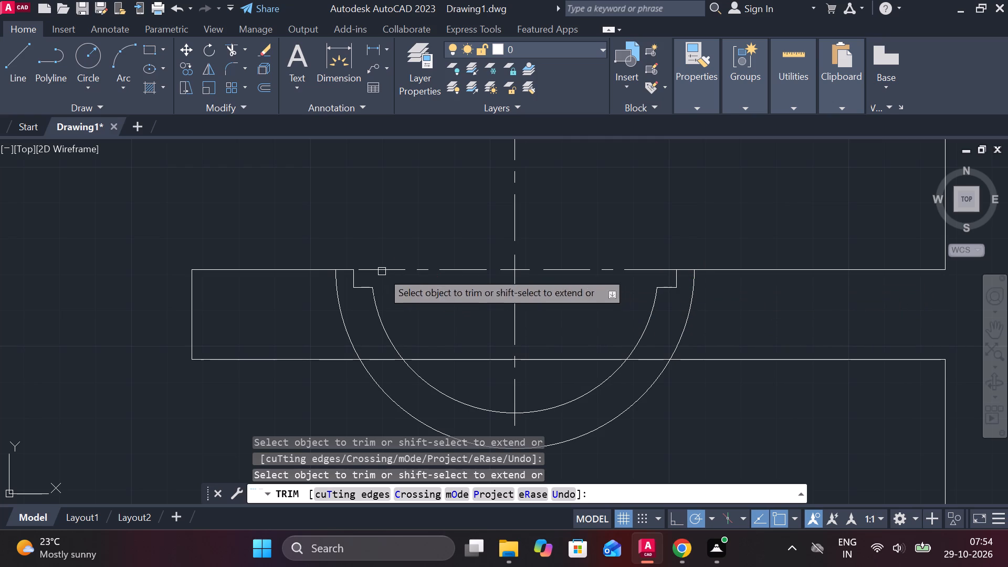
{"action": "scroll", "coordinate": [346, 279], "scroll_direction": "up", "scroll_amount": 2}
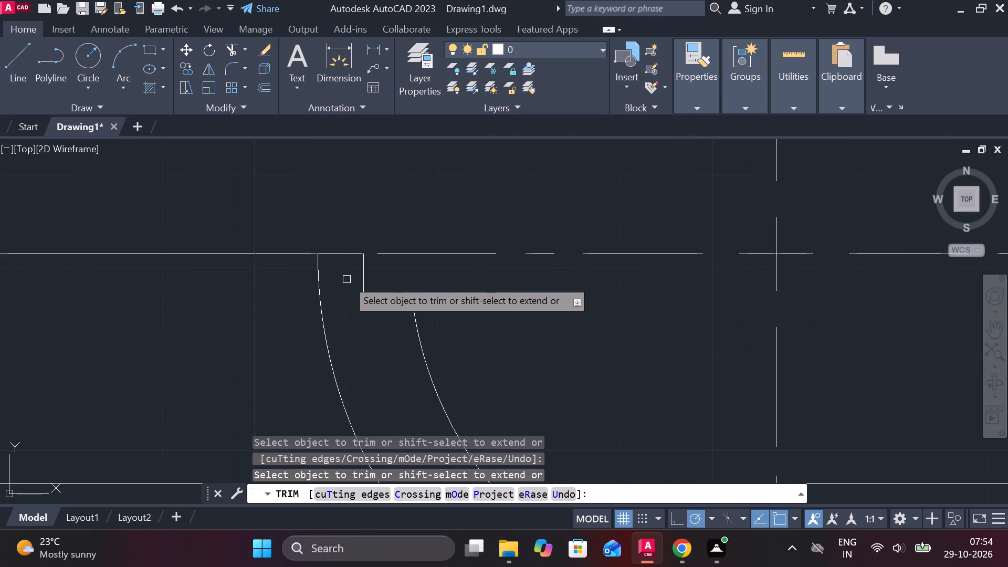
{"action": "scroll", "coordinate": [415, 236], "scroll_direction": "down", "scroll_amount": 2}
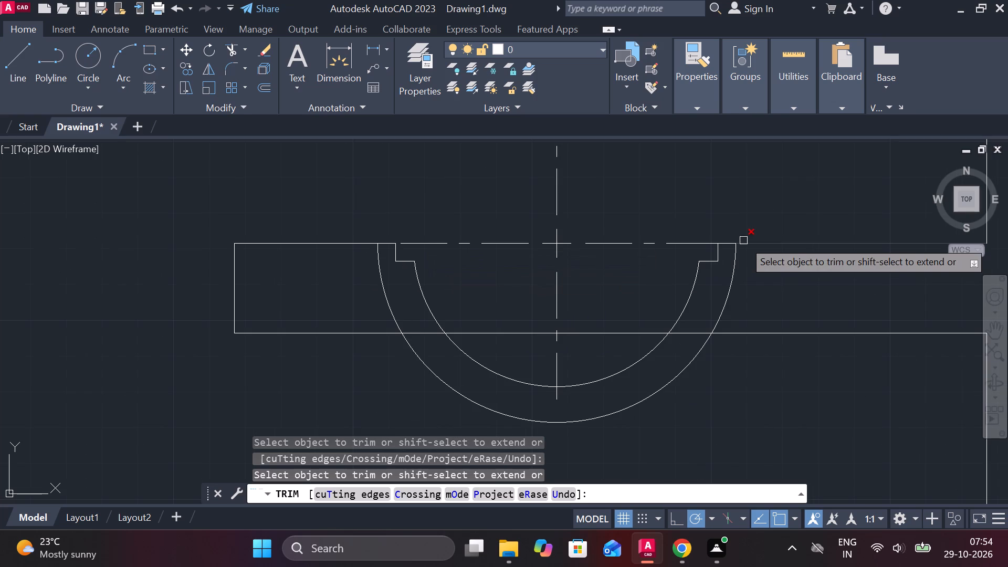
{"action": "middle_click_drag", "start_coordinate": [752, 321], "coordinate": [716, 332]}
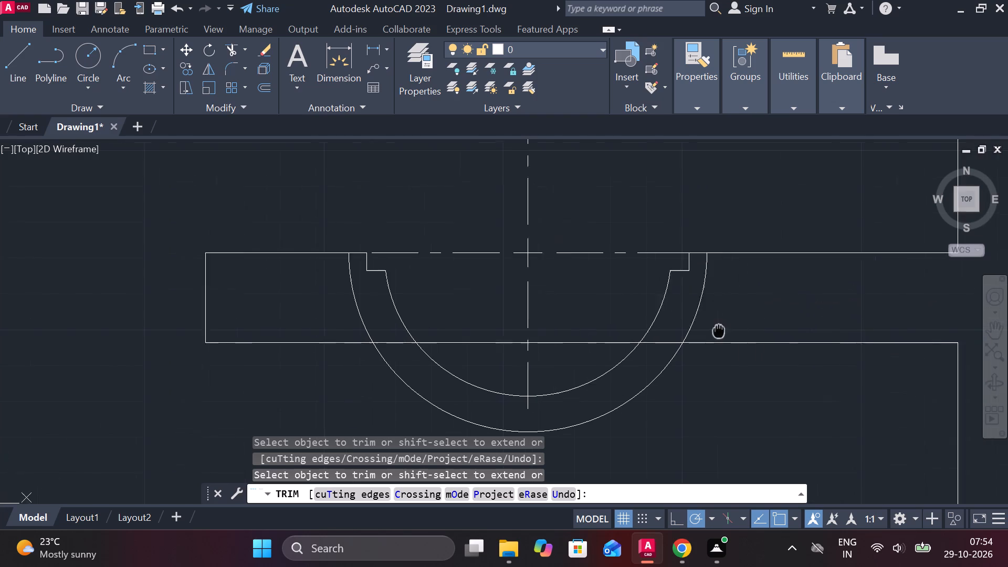
{"action": "middle_click_drag", "start_coordinate": [716, 332], "coordinate": [689, 332]}
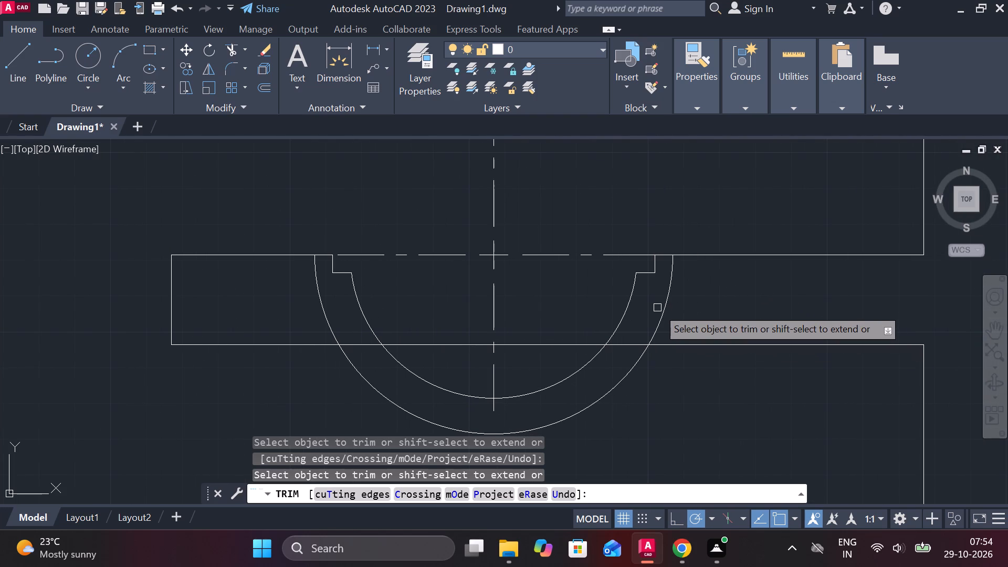
{"action": "middle_click_drag", "start_coordinate": [480, 287], "coordinate": [495, 307]}
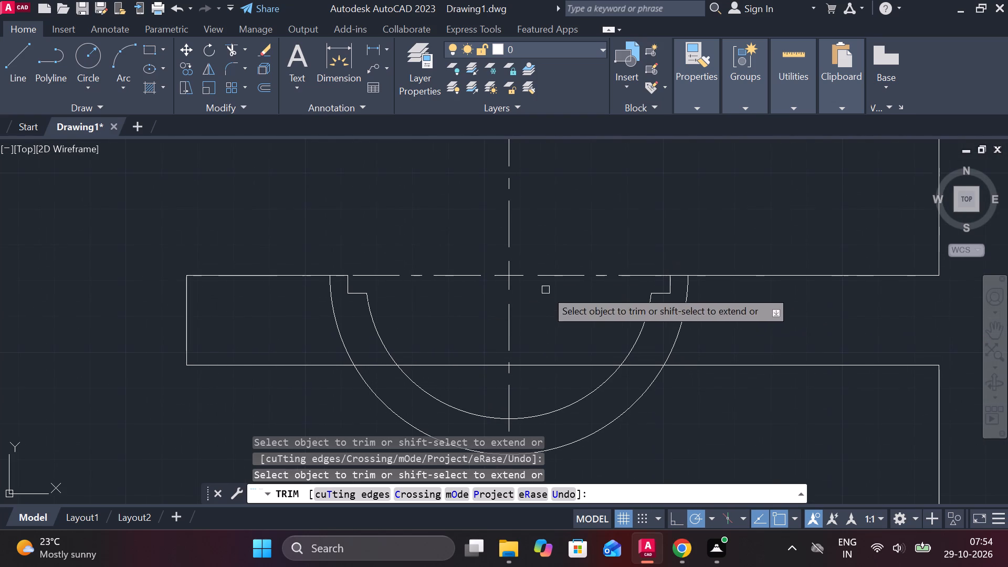
{"action": "key", "text": "Escape"}
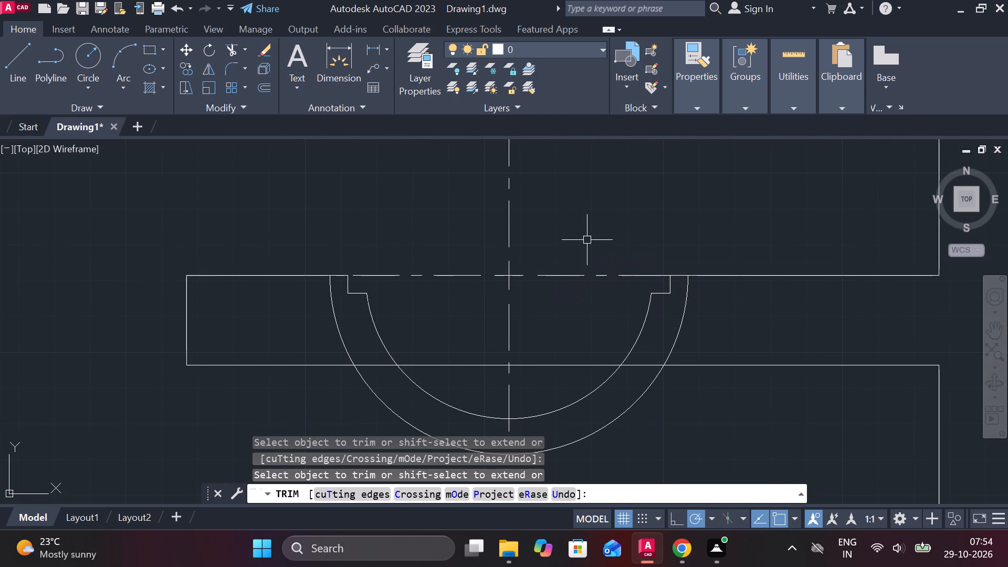
Trim the arm's bottom edge where it passes through the two concentric semicircles.
{"action": "scroll", "coordinate": [585, 241], "scroll_direction": "down", "scroll_amount": 2}
{"action": "scroll", "coordinate": [587, 367], "scroll_direction": "up", "scroll_amount": 1}
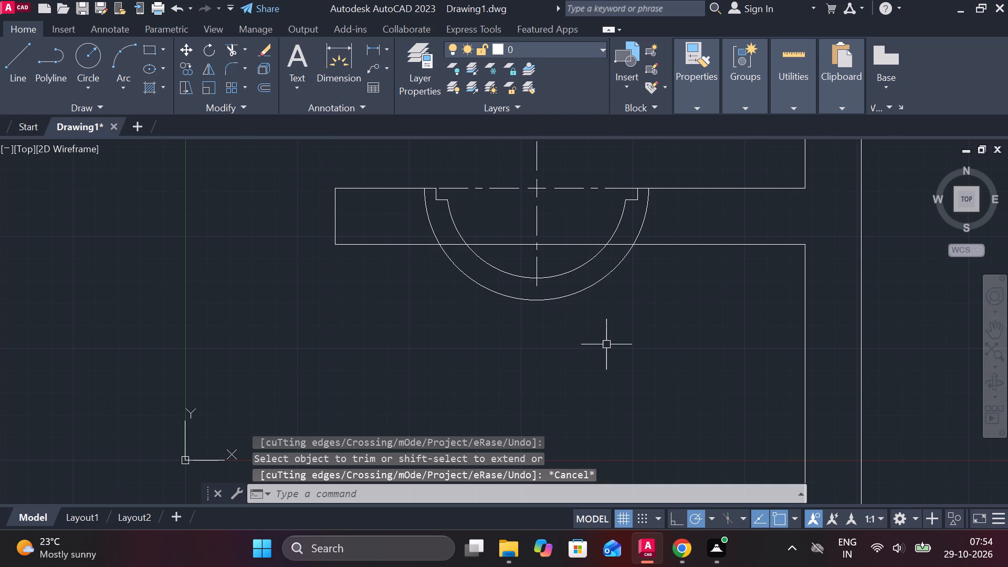
{"action": "middle_click_drag", "start_coordinate": [607, 343], "coordinate": [582, 401]}
{"action": "type", "text": "tr"}
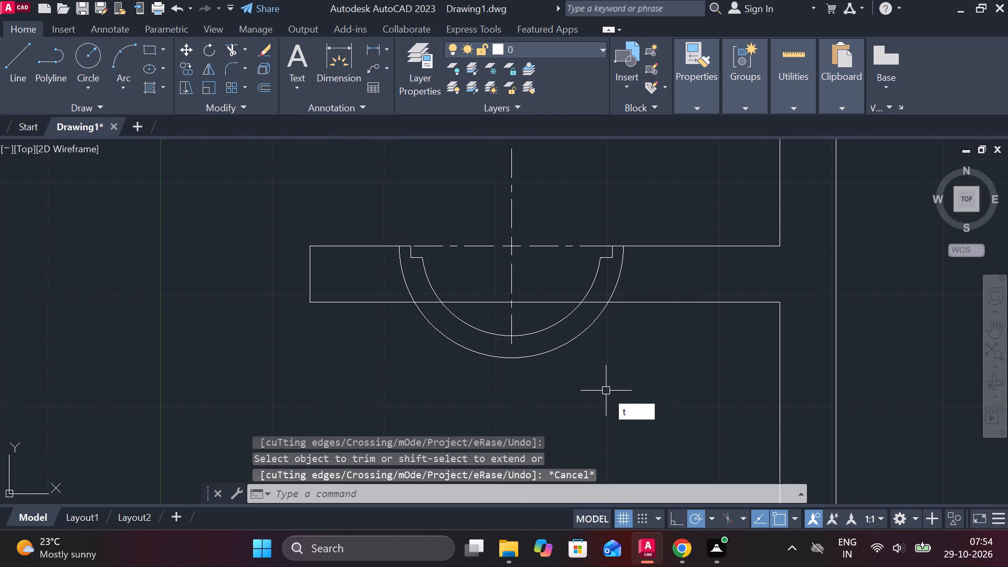
{"action": "key", "text": "space"}
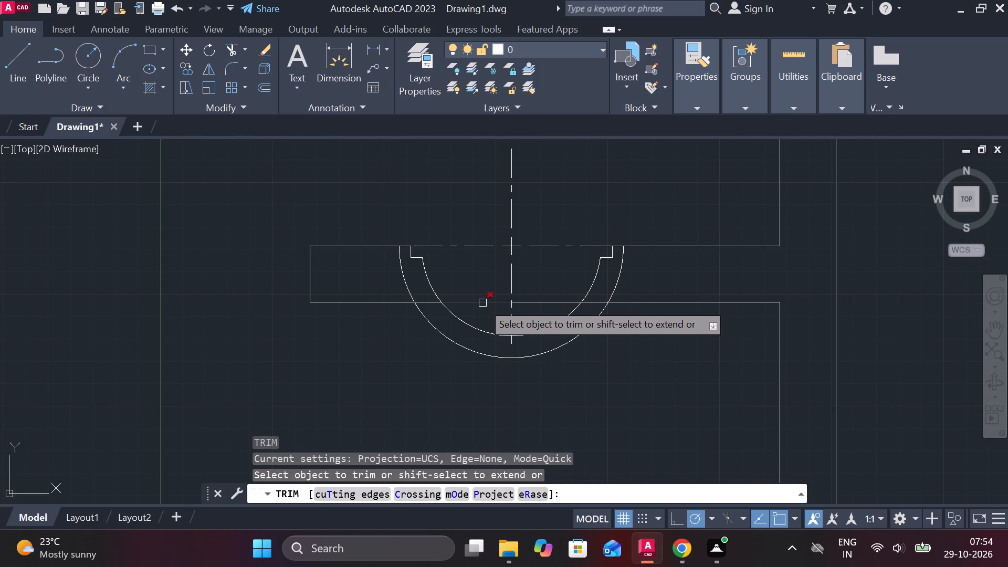
{"action": "left_click", "coordinate": [478, 303]}
{"action": "left_click", "coordinate": [530, 308]}
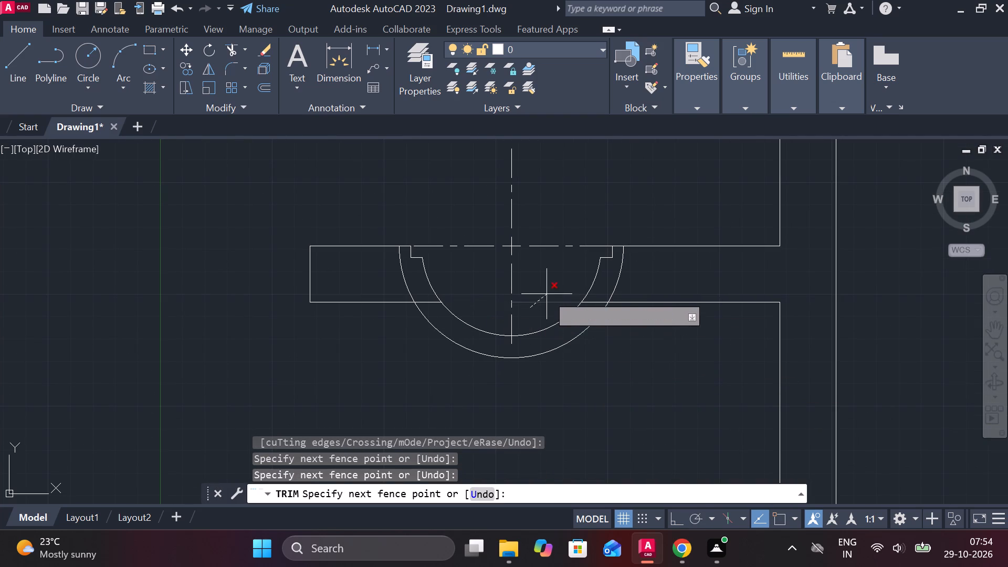
{"action": "left_click", "coordinate": [547, 294]}
{"action": "left_click", "coordinate": [596, 301]}
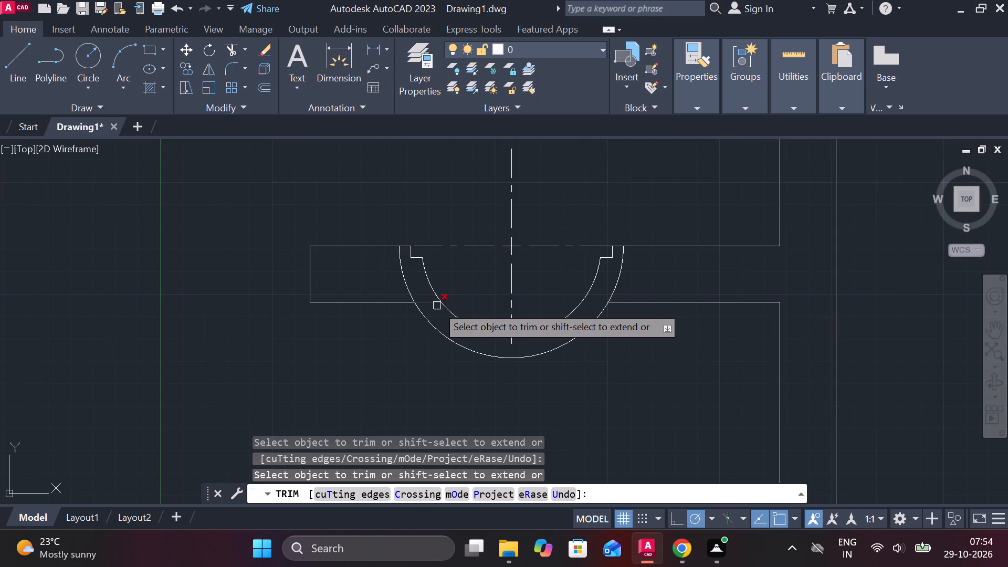
{"action": "left_click", "coordinate": [437, 306]}
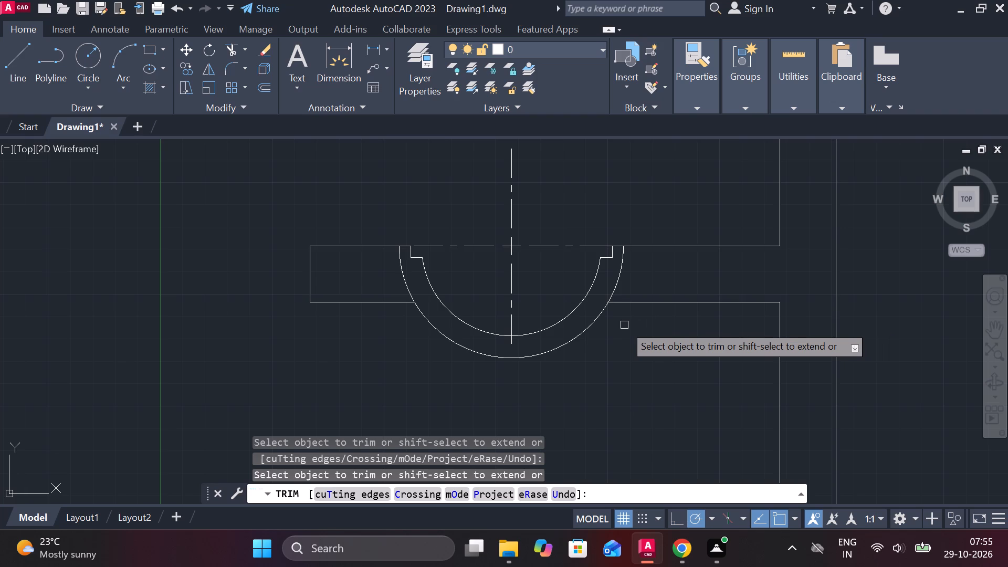
{"action": "key", "text": "Escape"}
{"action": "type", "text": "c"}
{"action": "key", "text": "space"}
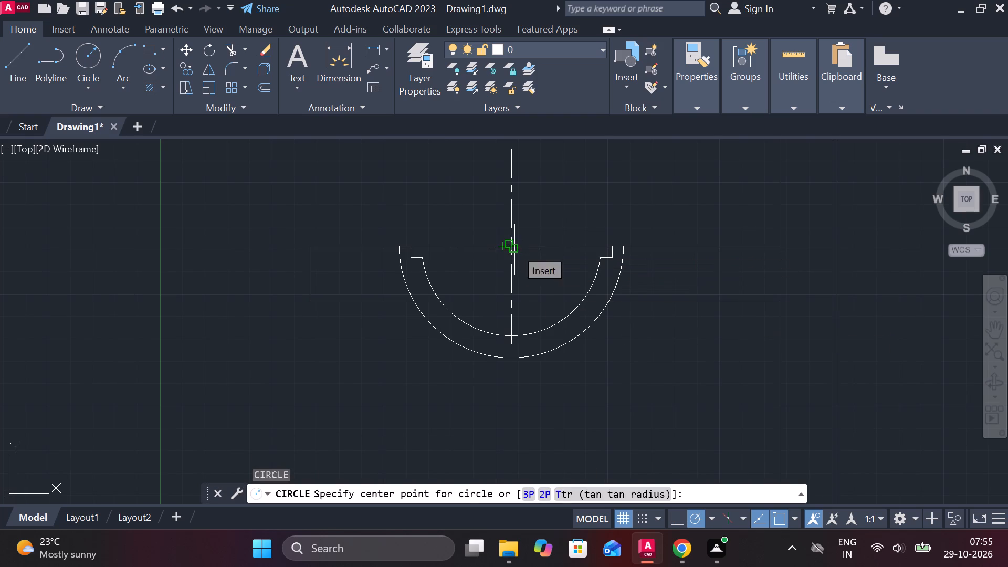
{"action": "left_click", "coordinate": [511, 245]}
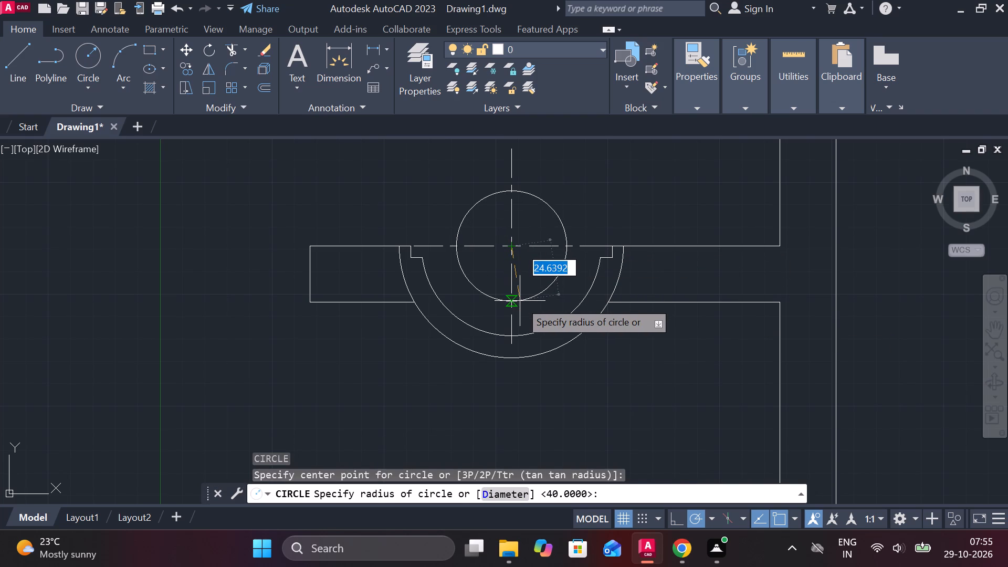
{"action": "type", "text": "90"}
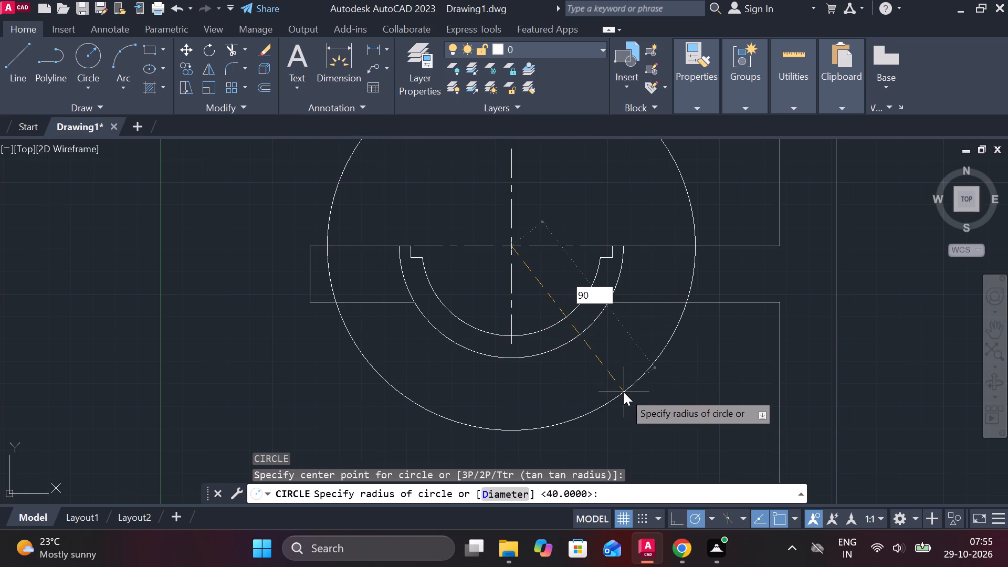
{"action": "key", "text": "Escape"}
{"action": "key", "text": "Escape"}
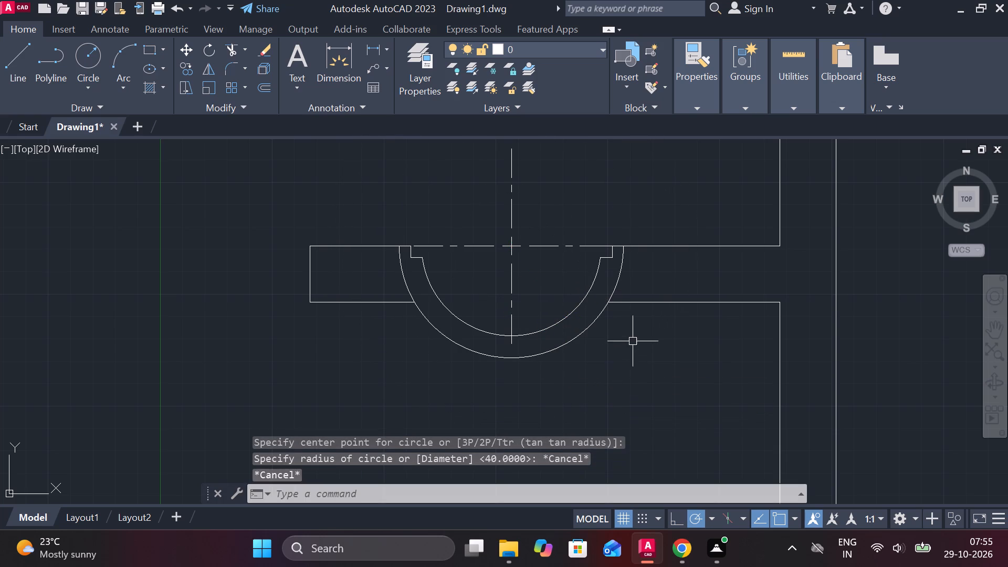
Extend the arm's bottom edge from the plate side through both semicircles to the vertical centreline.
{"action": "type", "text": "ex"}
{"action": "key", "text": "space"}
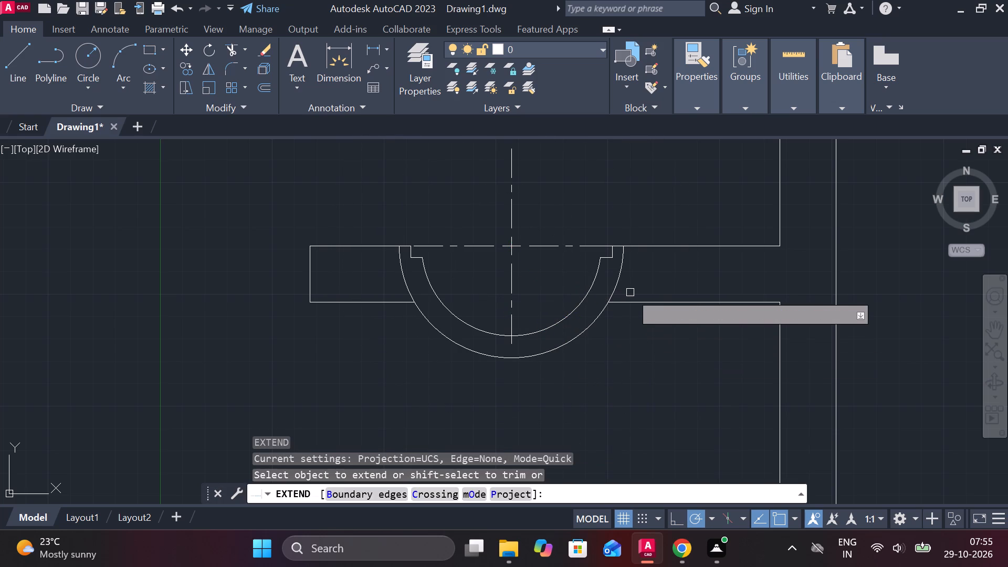
{"action": "left_click", "coordinate": [625, 303]}
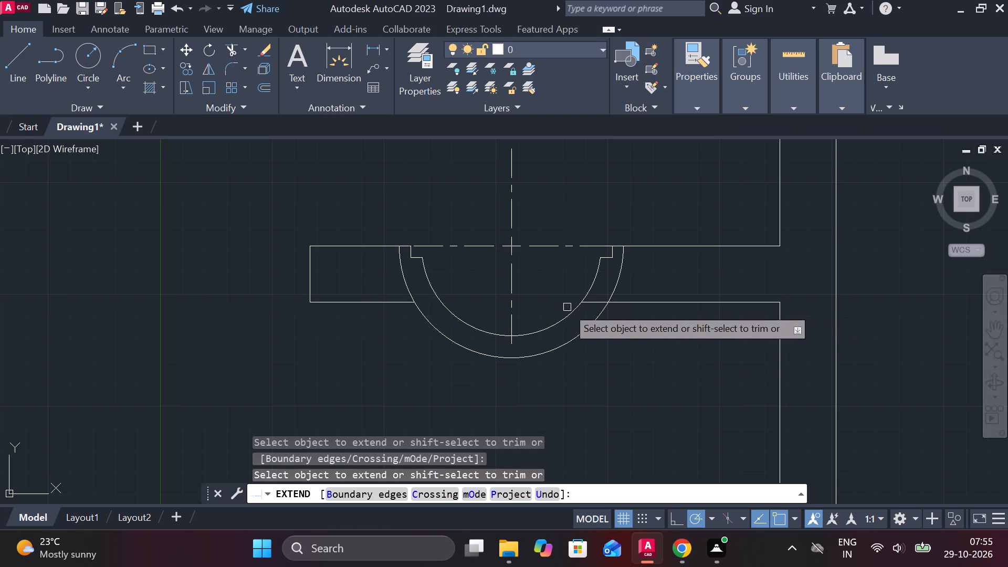
{"action": "left_click", "coordinate": [593, 300]}
{"action": "key", "text": "Escape"}
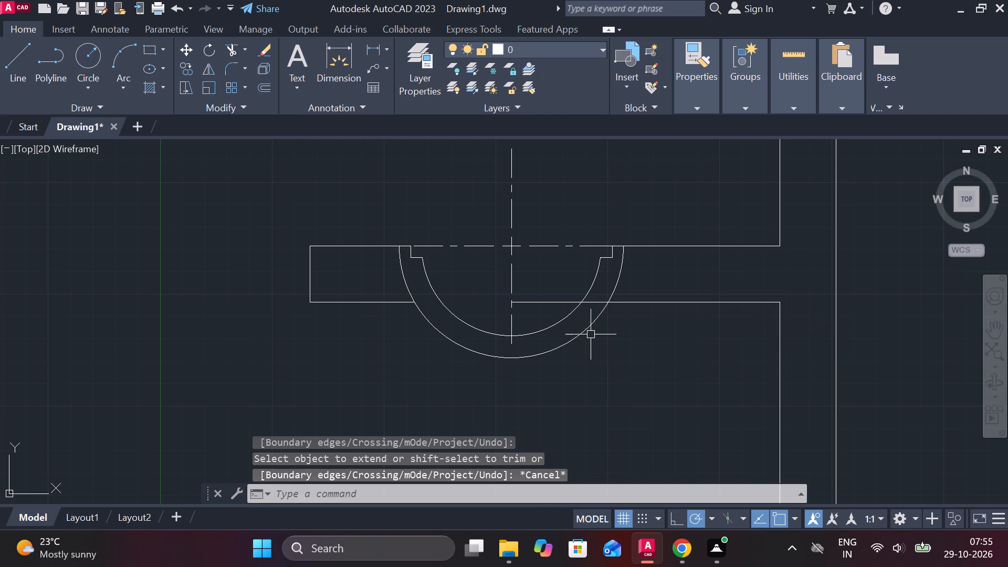
Draw a circle of radius 90 centred where the arm's extended bottom edge meets the vertical centreline.
{"action": "type", "text": "c"}
{"action": "key", "text": "space"}
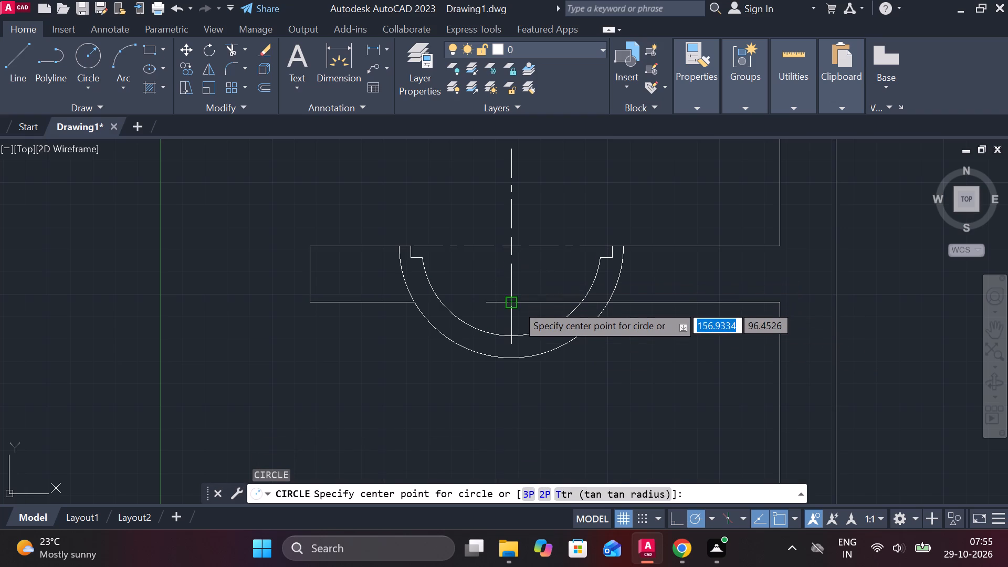
{"action": "left_click", "coordinate": [517, 304]}
{"action": "type", "text": "90"}
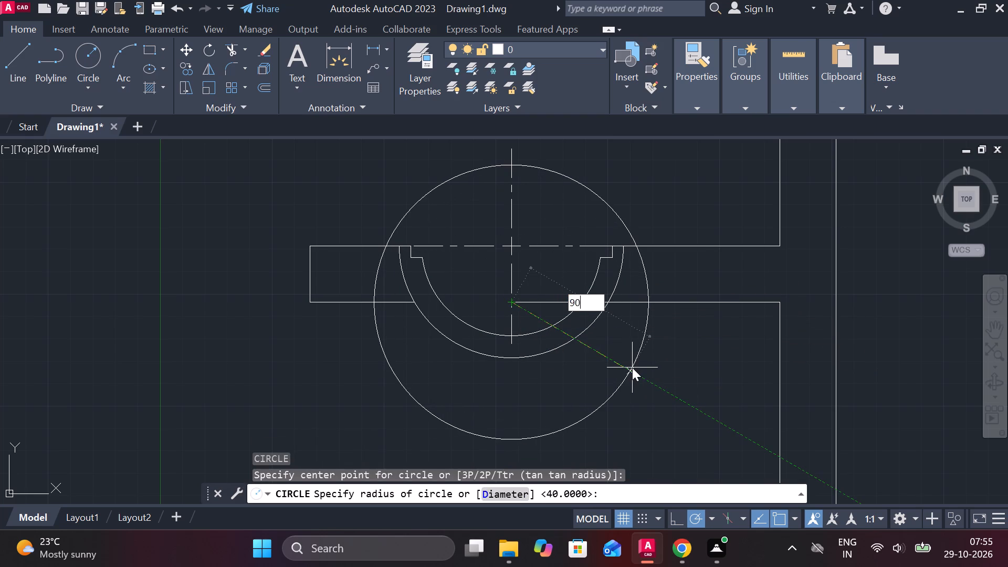
{"action": "key", "text": "Return"}
Draw a line tangent to the underside of the radius 90 circle, ending on the plate's inner edge at about 67° to it.
{"action": "middle_click_drag", "start_coordinate": [625, 351], "coordinate": [589, 313]}
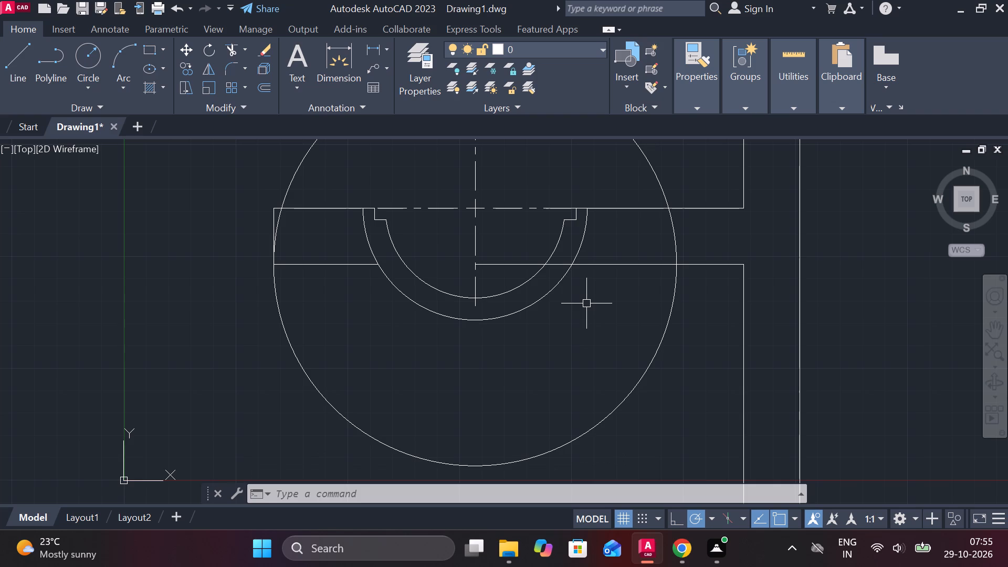
{"action": "scroll", "coordinate": [603, 385], "scroll_direction": "down", "scroll_amount": 2}
{"action": "middle_click_drag", "start_coordinate": [596, 383], "coordinate": [563, 371]}
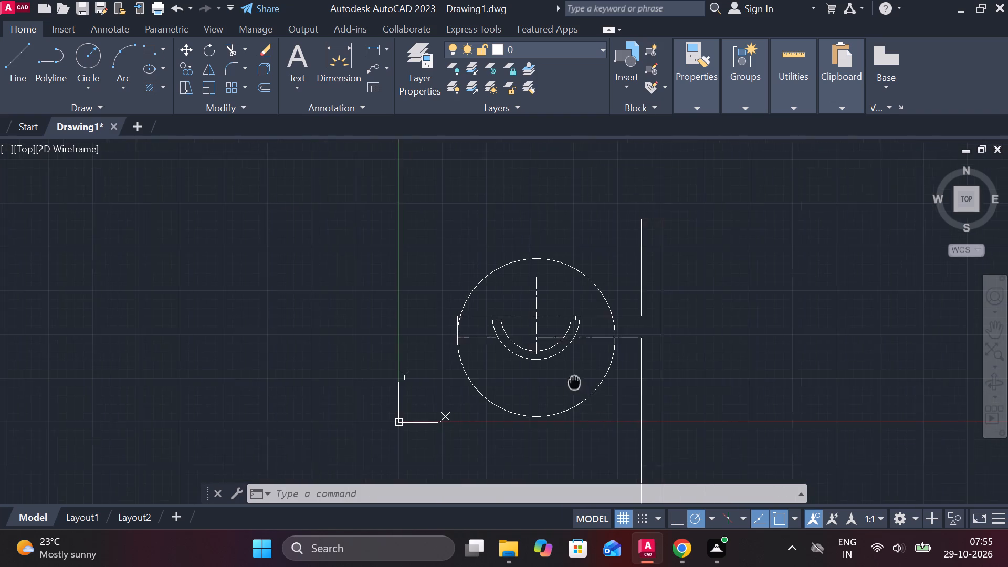
{"action": "middle_click_drag", "start_coordinate": [563, 371], "coordinate": [545, 335]}
{"action": "key", "text": "l"}
{"action": "key", "text": "Return"}
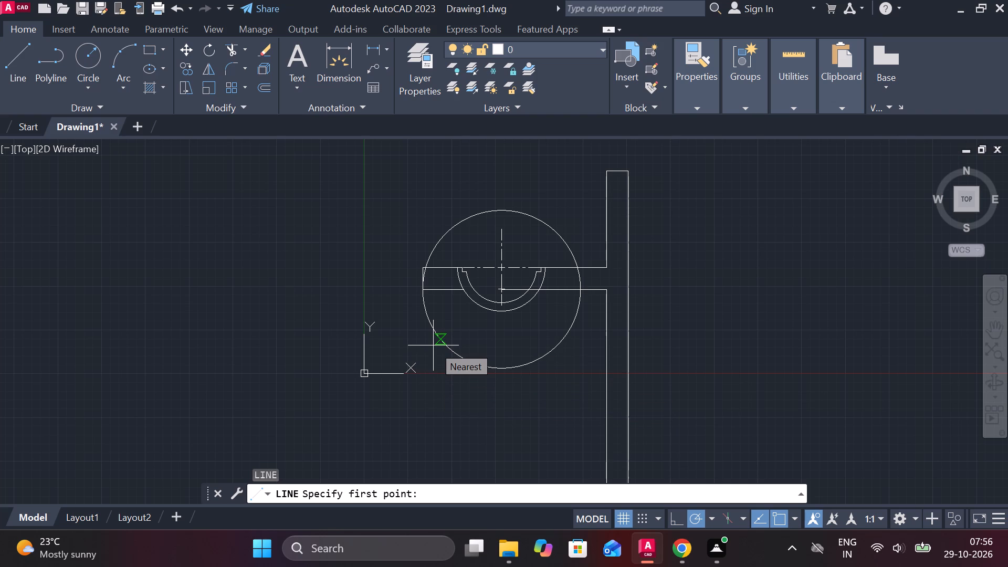
{"action": "type", "text": "tan"}
{"action": "key", "text": "Return"}
{"action": "left_click", "coordinate": [433, 349]}
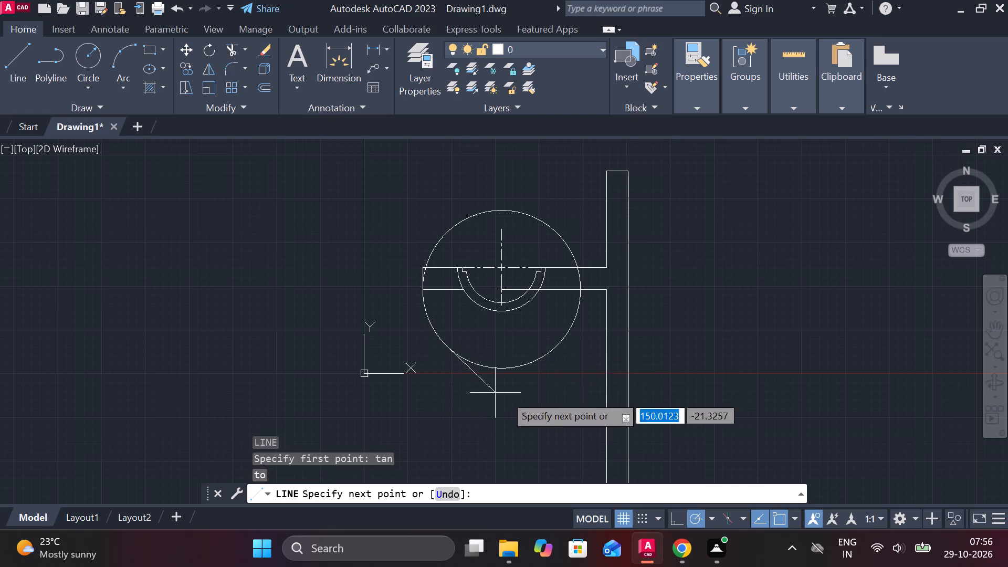
{"action": "middle_click_drag", "start_coordinate": [610, 434], "coordinate": [603, 404]}
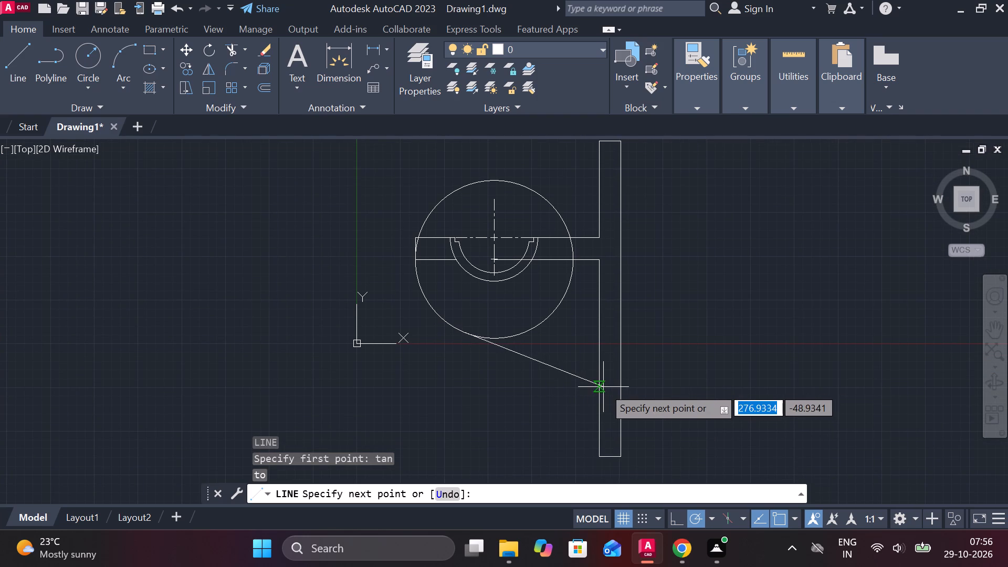
{"action": "left_click", "coordinate": [601, 391]}
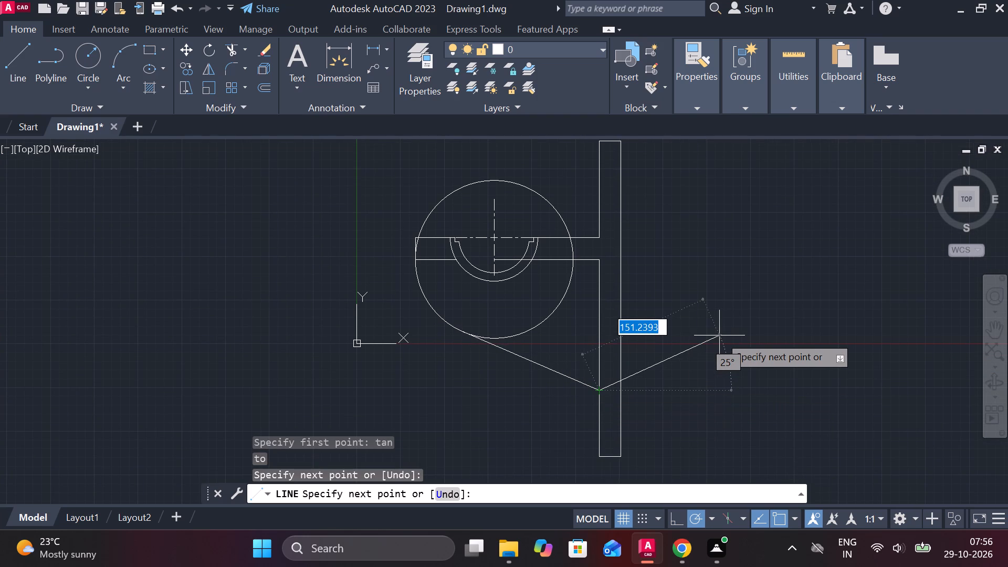
{"action": "key", "text": "Escape"}
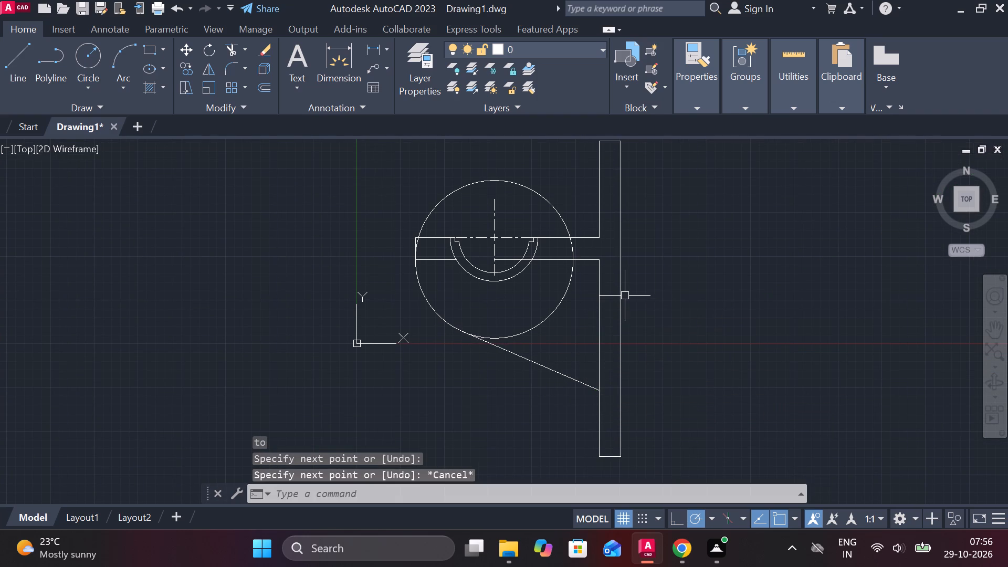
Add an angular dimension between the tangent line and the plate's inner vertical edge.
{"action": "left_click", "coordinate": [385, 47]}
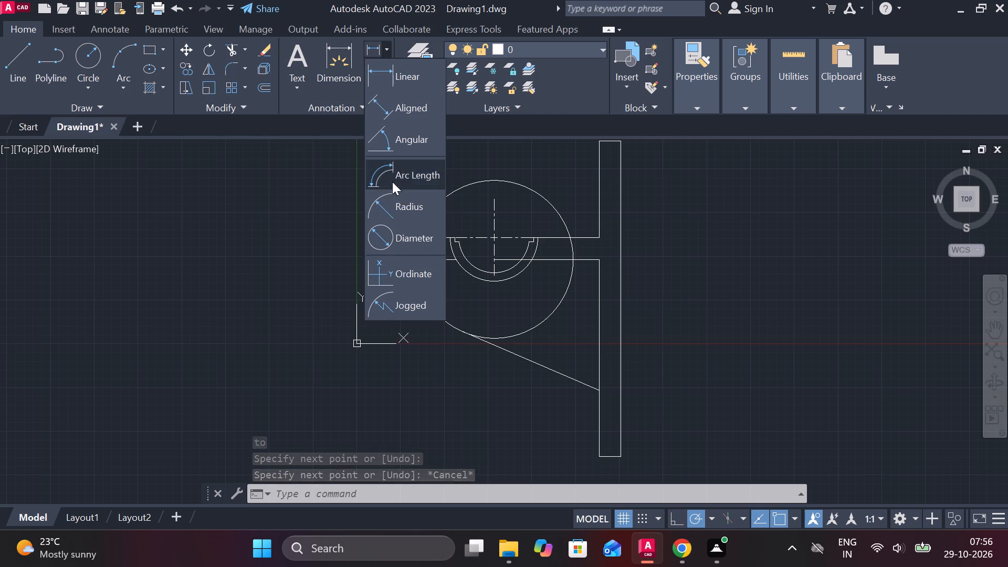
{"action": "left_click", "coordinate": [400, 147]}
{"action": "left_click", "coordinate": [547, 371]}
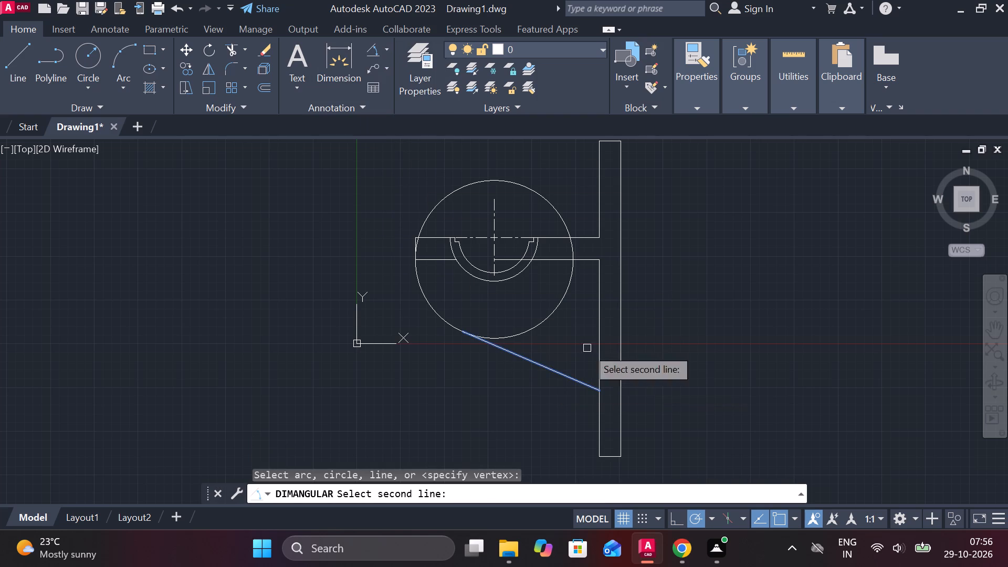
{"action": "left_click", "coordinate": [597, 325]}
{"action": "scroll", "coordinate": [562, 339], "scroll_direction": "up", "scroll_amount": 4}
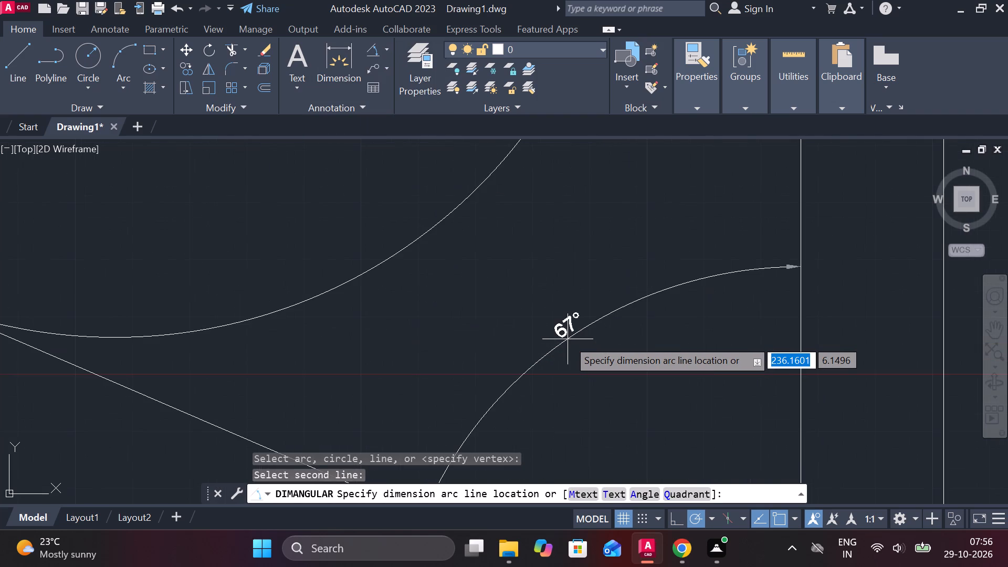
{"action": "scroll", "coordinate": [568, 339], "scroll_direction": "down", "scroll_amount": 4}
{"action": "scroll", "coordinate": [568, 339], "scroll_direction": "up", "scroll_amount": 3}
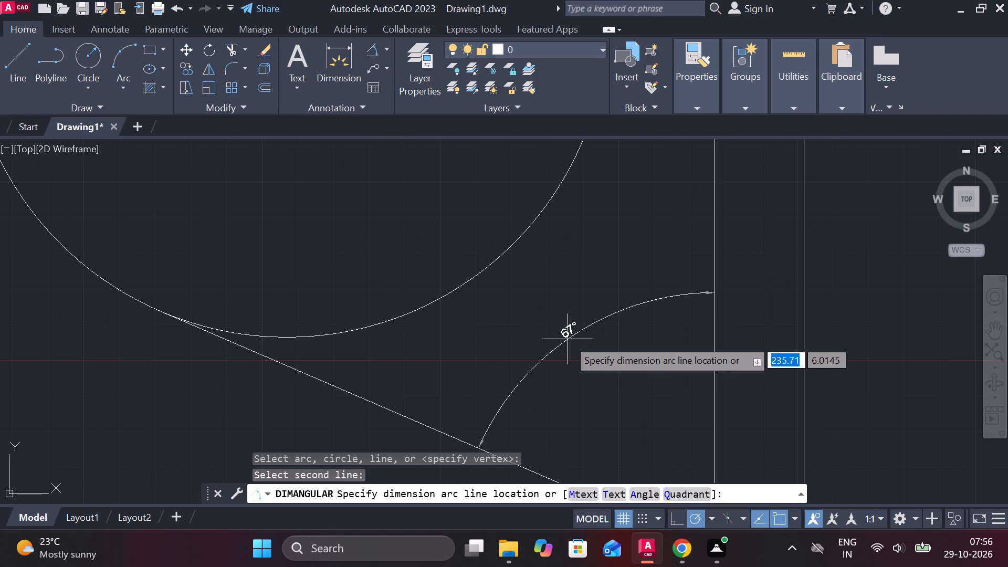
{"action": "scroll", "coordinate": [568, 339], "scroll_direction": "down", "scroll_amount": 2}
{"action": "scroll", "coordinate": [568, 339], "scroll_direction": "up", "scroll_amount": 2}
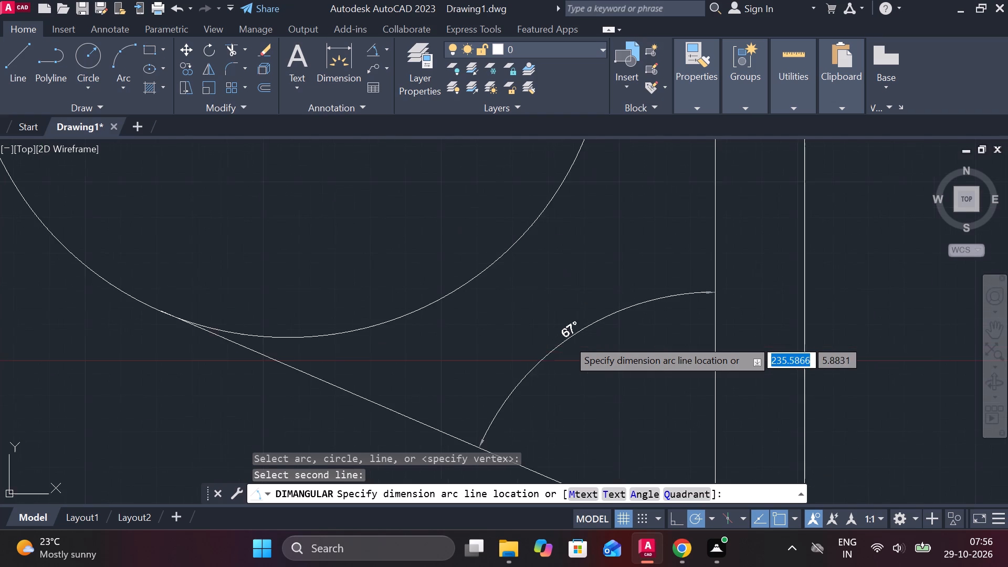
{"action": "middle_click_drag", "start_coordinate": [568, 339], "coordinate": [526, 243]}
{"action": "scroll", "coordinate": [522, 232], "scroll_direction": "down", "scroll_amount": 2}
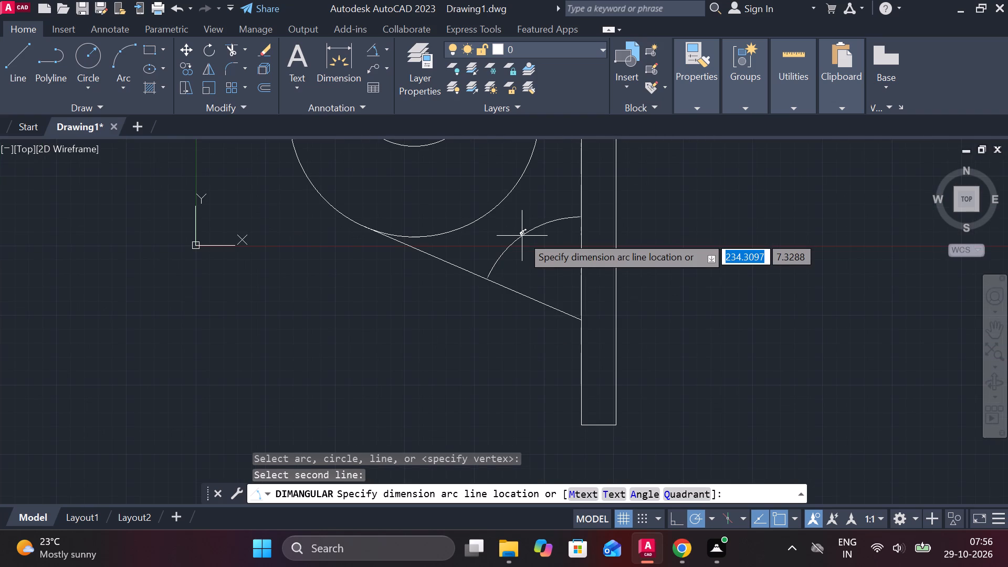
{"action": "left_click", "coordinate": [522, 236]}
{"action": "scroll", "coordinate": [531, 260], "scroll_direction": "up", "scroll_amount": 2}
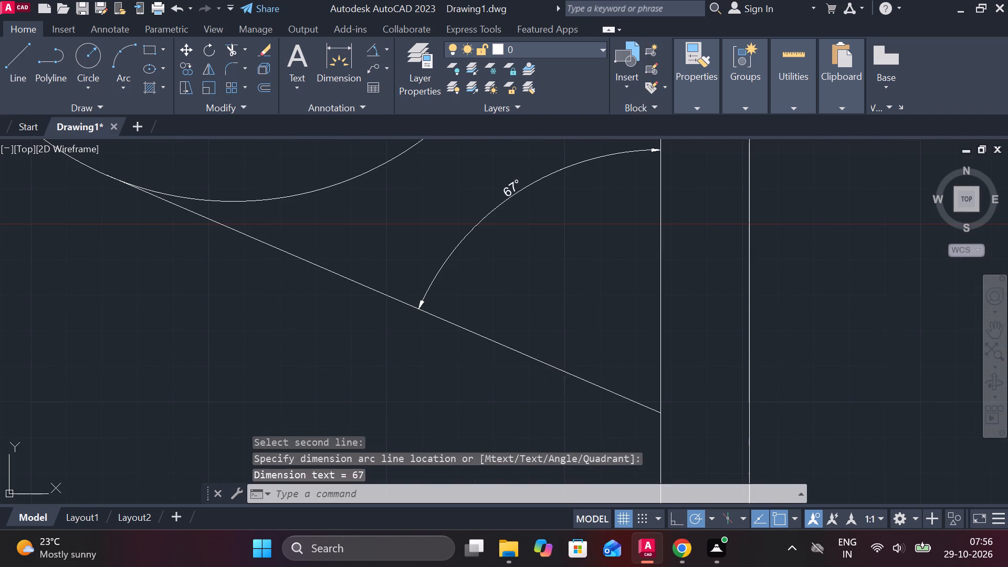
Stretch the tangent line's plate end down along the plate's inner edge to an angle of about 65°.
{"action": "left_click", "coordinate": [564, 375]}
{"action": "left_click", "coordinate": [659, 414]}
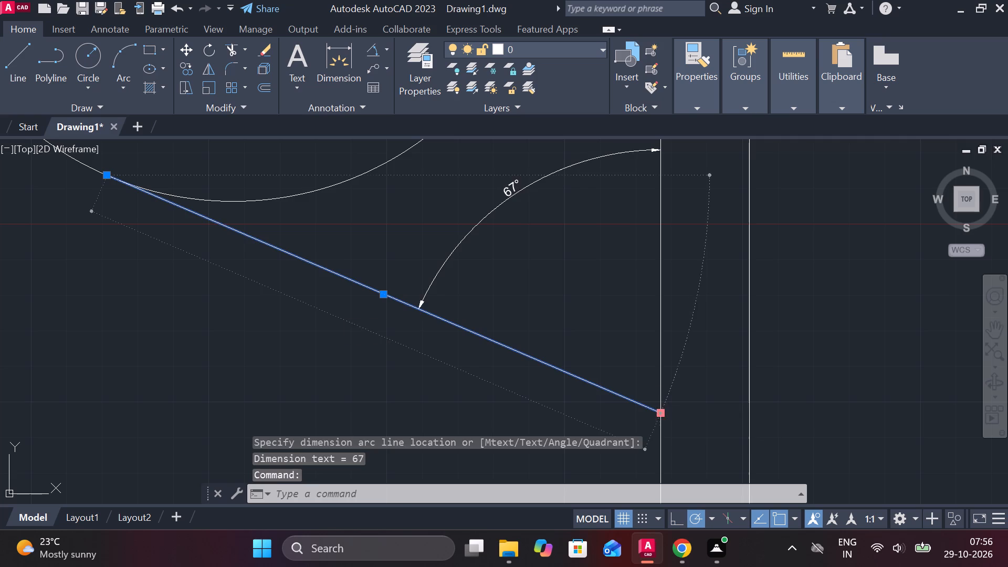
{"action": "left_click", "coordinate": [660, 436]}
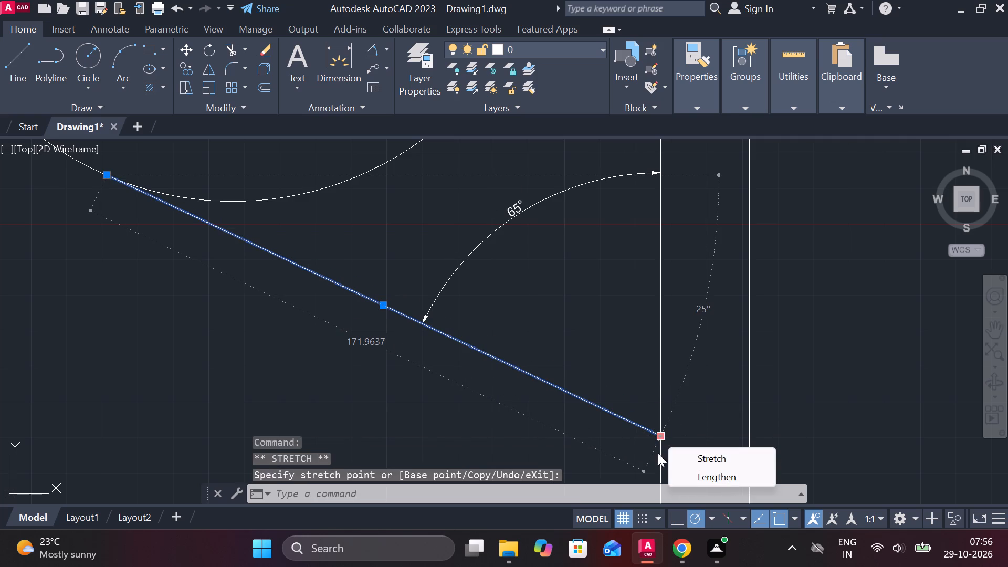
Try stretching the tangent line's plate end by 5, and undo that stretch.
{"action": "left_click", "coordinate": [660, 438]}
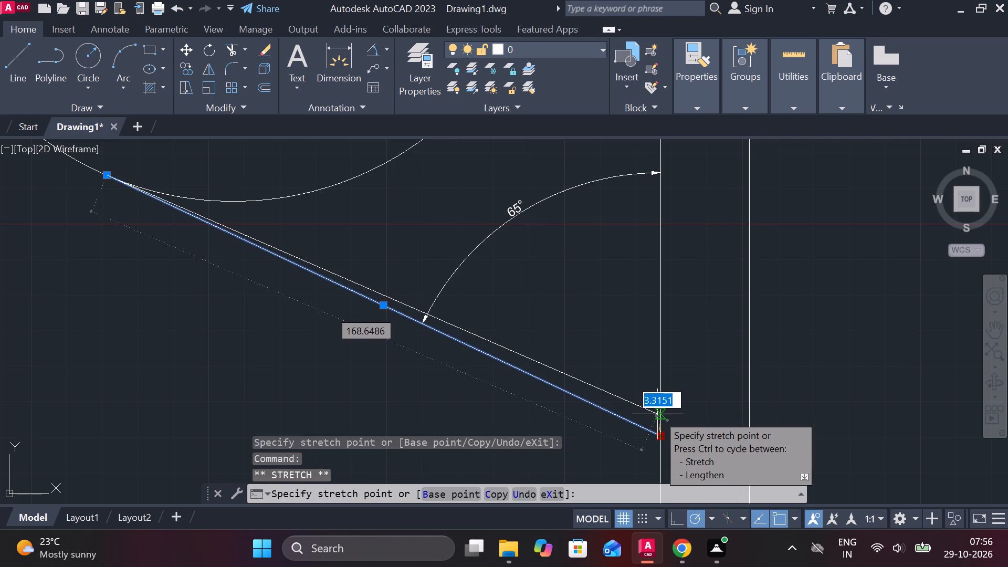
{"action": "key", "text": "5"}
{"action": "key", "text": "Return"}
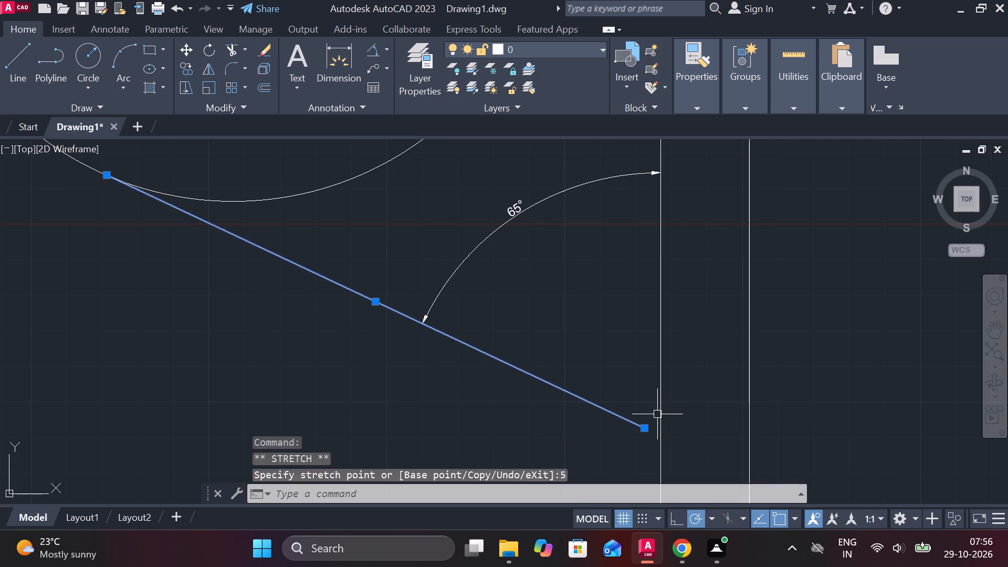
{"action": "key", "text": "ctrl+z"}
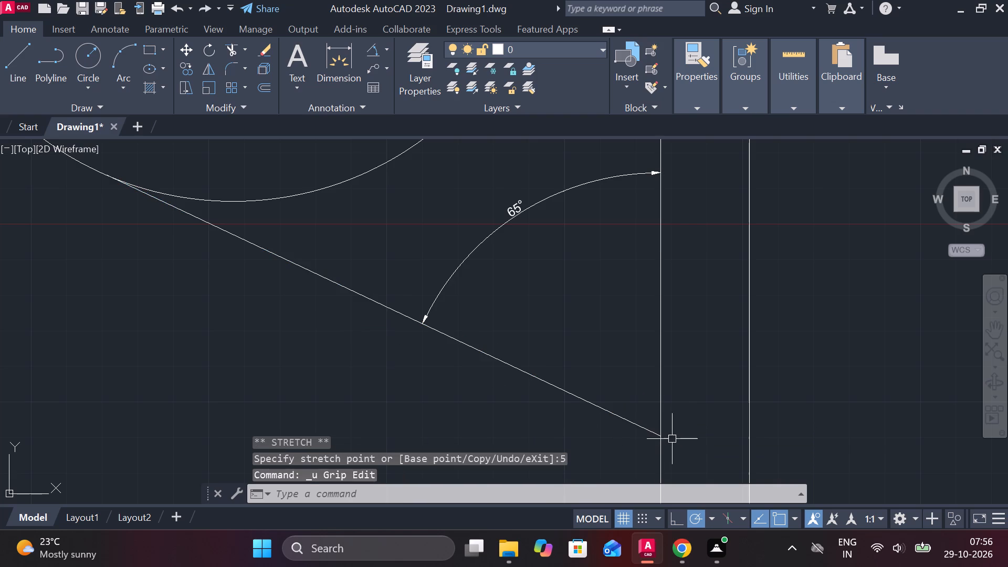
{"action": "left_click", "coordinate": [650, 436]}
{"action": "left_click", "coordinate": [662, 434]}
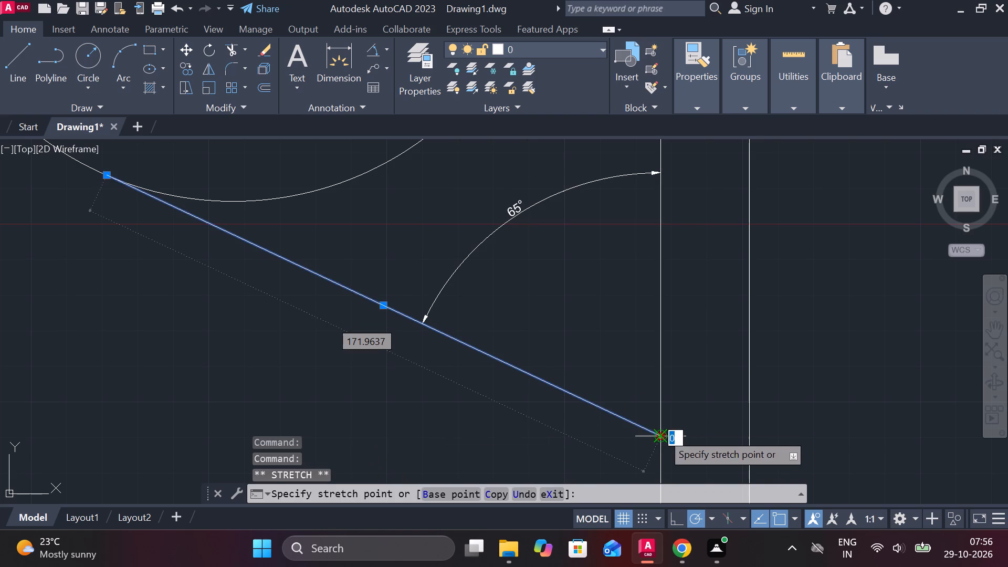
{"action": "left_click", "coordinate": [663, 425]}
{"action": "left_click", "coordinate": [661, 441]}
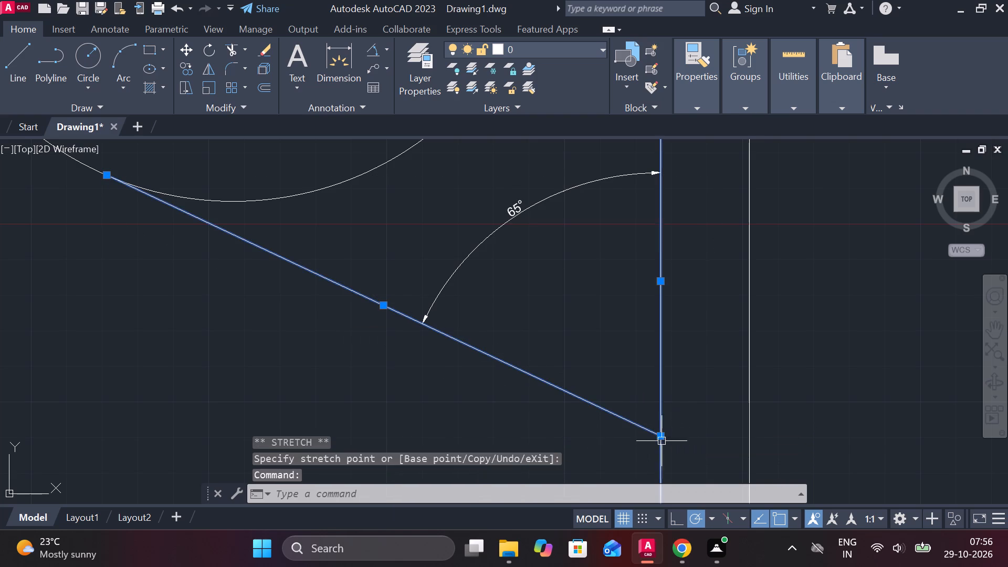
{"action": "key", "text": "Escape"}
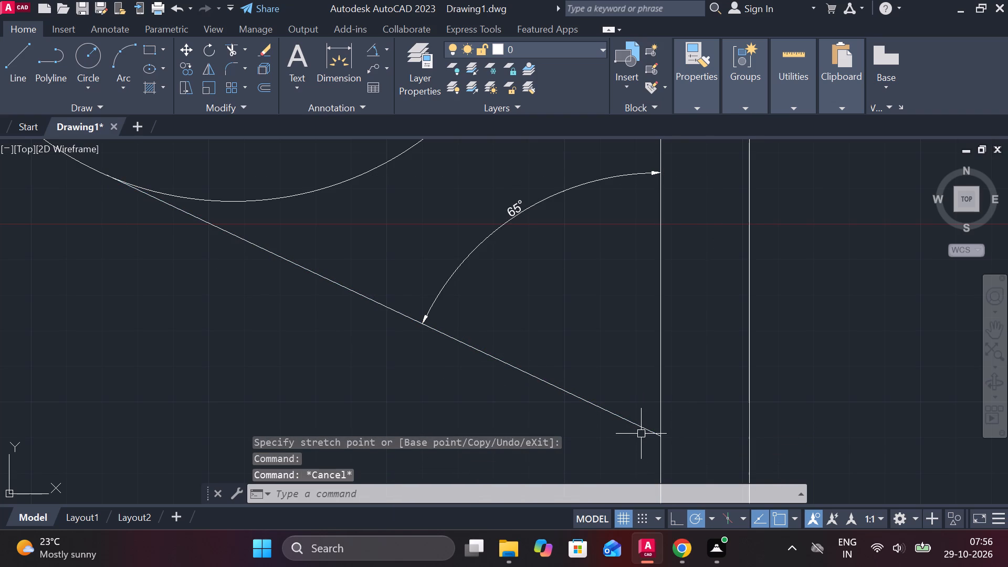
Stretch the tangent line's plate end up along the plate's inner edge until the line makes about 70° with the plate.
{"action": "left_click", "coordinate": [643, 430]}
{"action": "left_click", "coordinate": [659, 438]}
{"action": "left_click", "coordinate": [659, 411]}
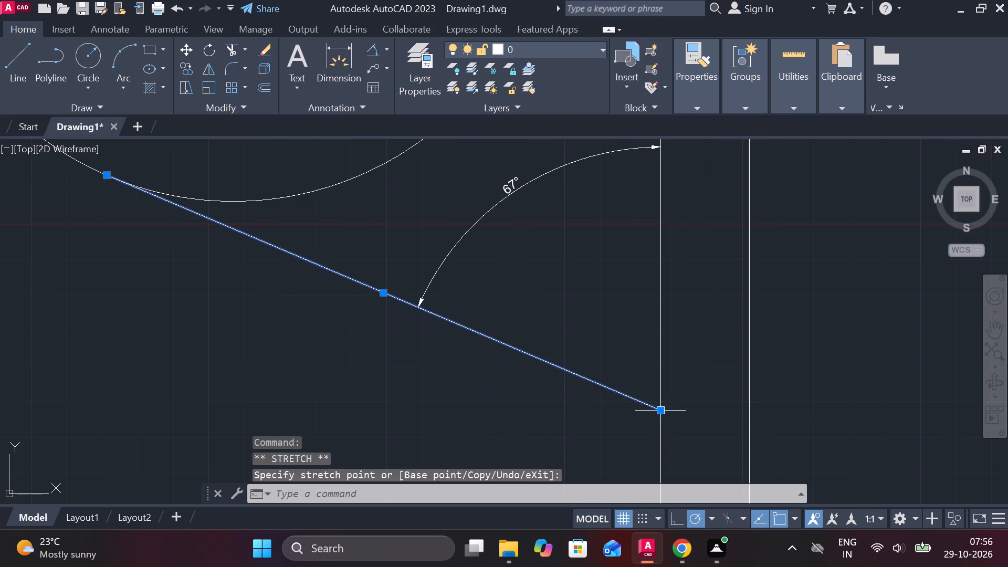
{"action": "left_click", "coordinate": [661, 412]}
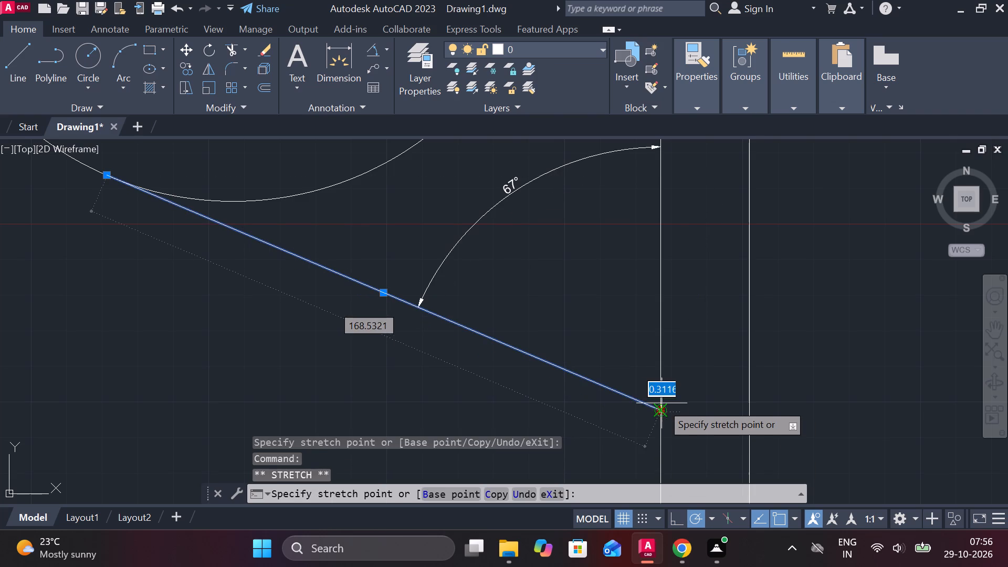
{"action": "left_click", "coordinate": [659, 376]}
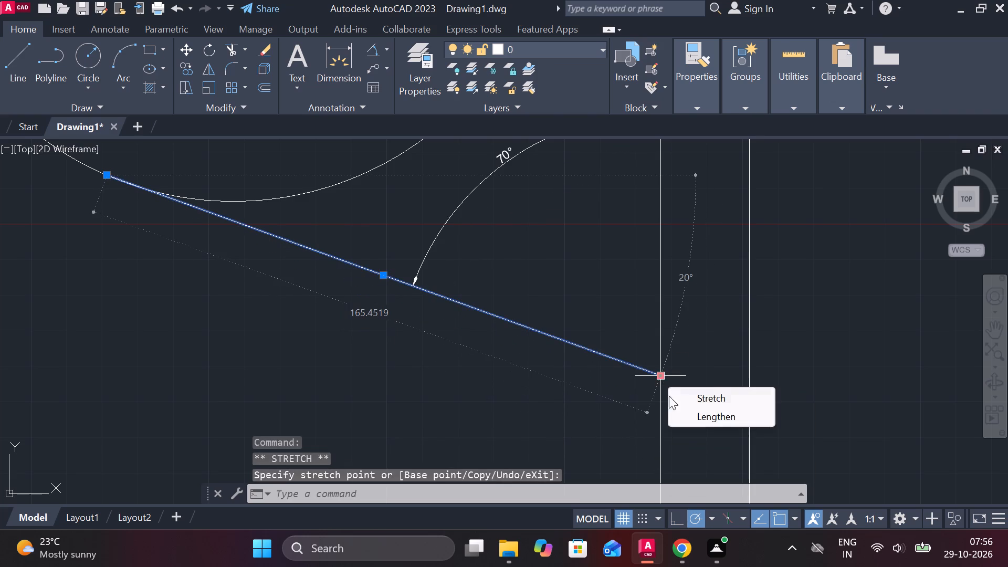
{"action": "key", "text": "Escape"}
{"action": "scroll", "coordinate": [661, 409], "scroll_direction": "down", "scroll_amount": 2}
{"action": "key", "text": "Escape"}
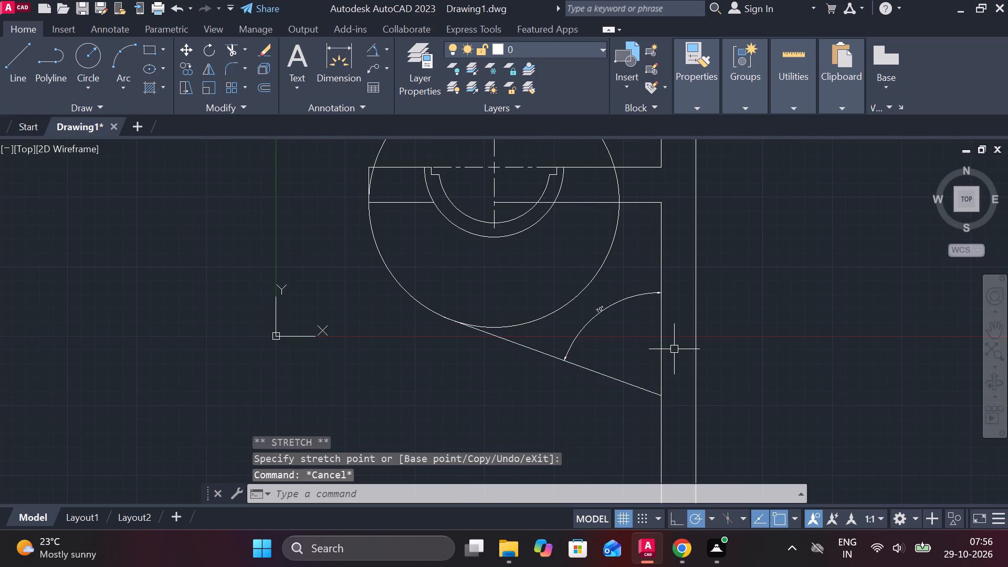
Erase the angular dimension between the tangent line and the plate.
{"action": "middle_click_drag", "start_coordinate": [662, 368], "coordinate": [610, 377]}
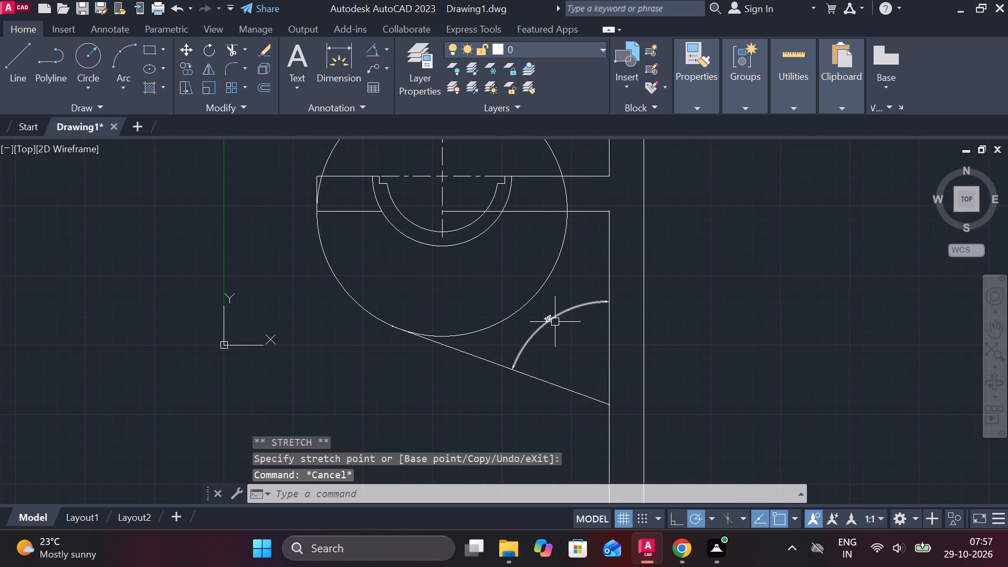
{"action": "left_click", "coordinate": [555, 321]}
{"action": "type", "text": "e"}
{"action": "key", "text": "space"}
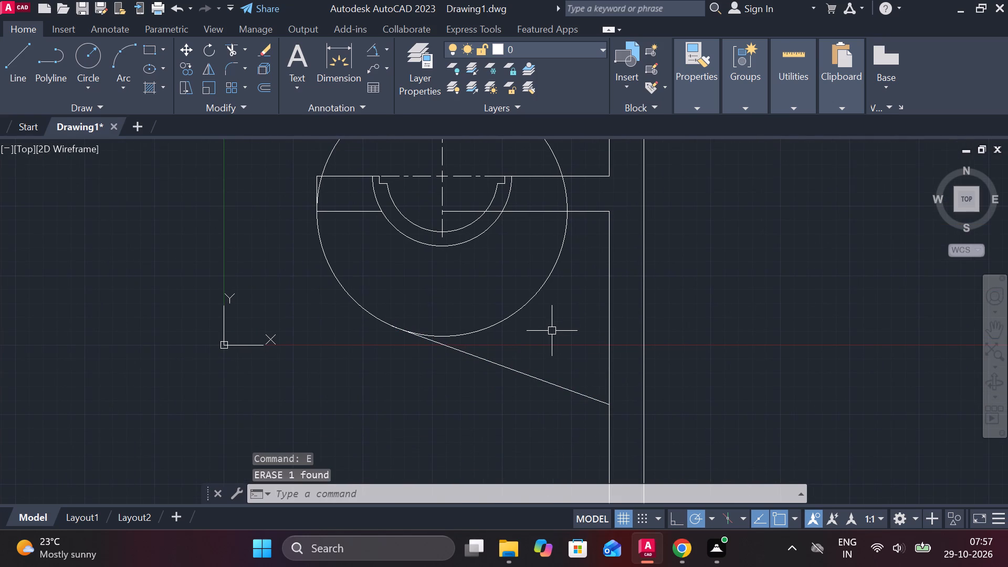
Trim the radius 90 circle and the line's overlap, leaving only the rib arc from the arm's free end to the sloped line.
{"action": "type", "text": "tr"}
{"action": "key", "text": "space"}
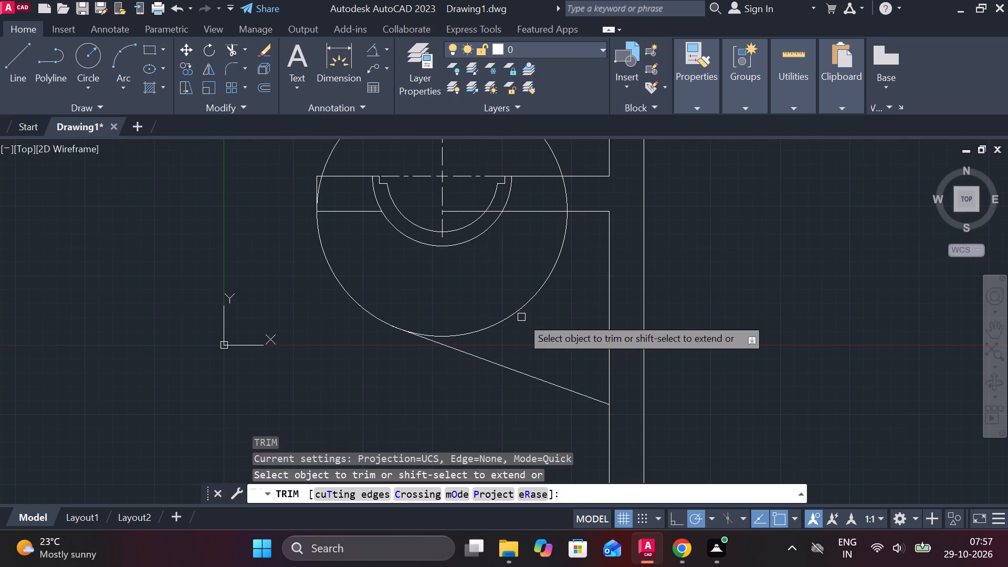
{"action": "left_click", "coordinate": [500, 317]}
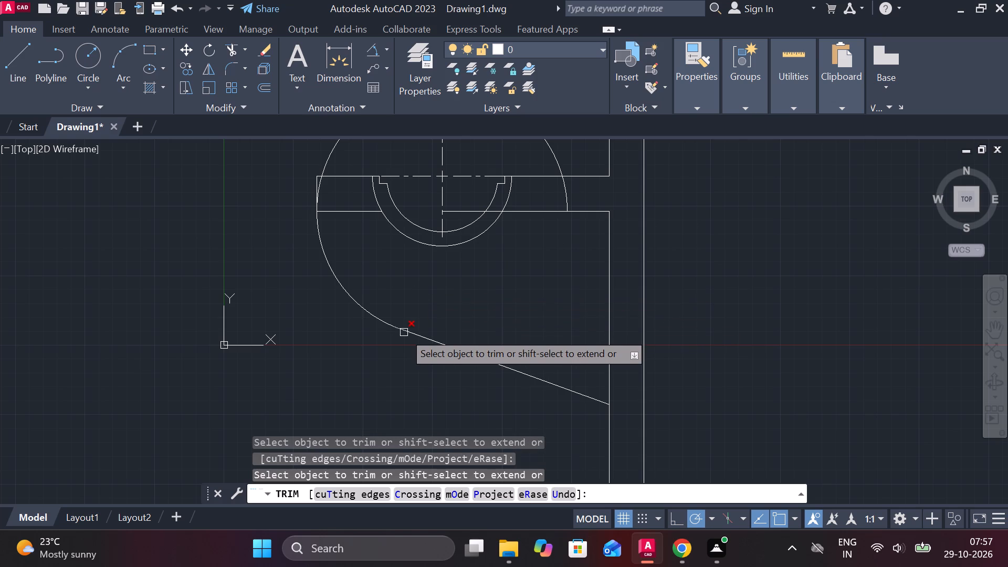
{"action": "left_click", "coordinate": [398, 332]}
{"action": "middle_click_drag", "start_coordinate": [383, 279], "coordinate": [409, 314]}
{"action": "scroll", "coordinate": [338, 248], "scroll_direction": "up", "scroll_amount": 4}
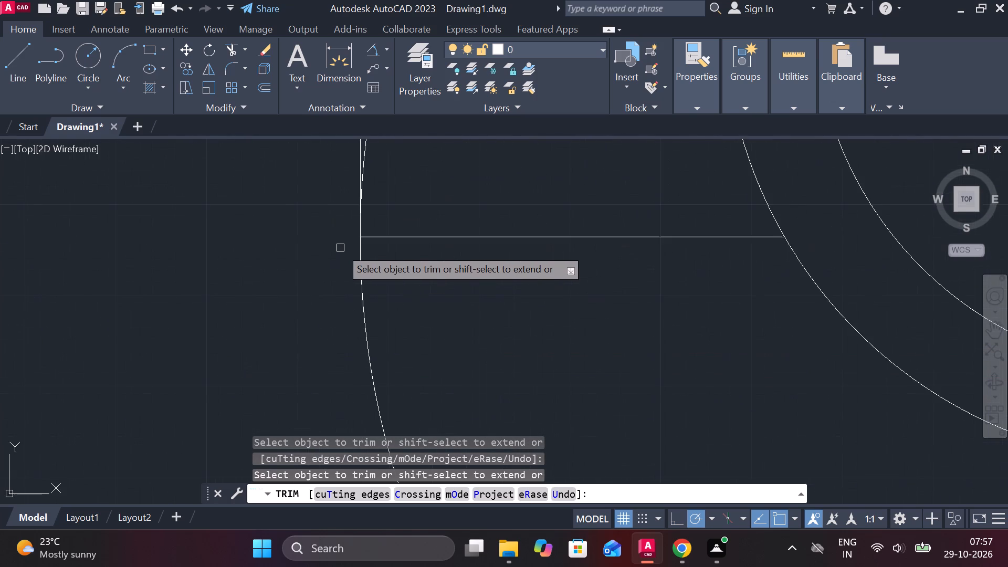
{"action": "middle_click_drag", "start_coordinate": [364, 260], "coordinate": [388, 388]}
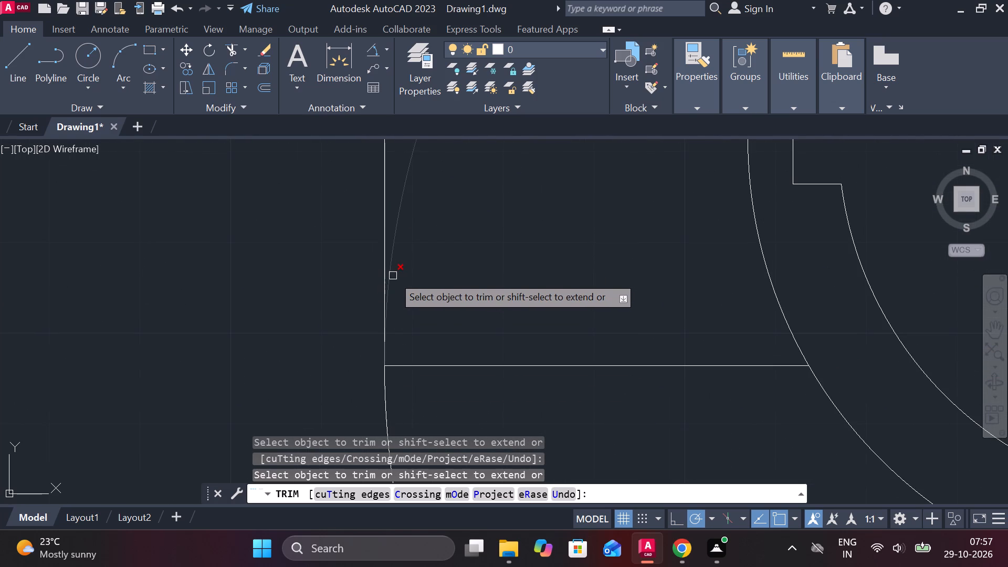
{"action": "left_click", "coordinate": [393, 276]}
{"action": "scroll", "coordinate": [412, 278], "scroll_direction": "down", "scroll_amount": 4}
{"action": "scroll", "coordinate": [579, 355], "scroll_direction": "down", "scroll_amount": 1}
{"action": "middle_click_drag", "start_coordinate": [572, 359], "coordinate": [532, 359]}
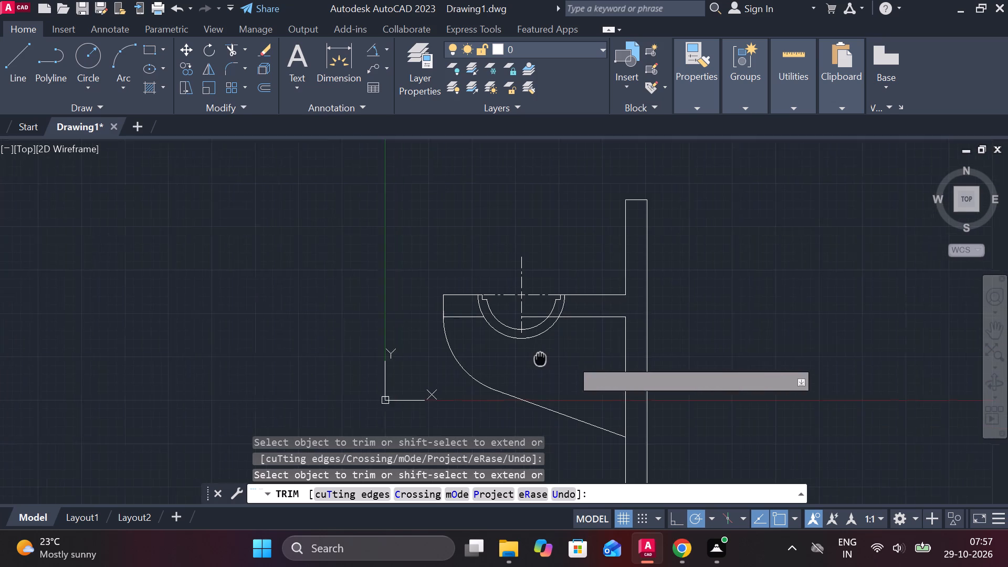
{"action": "middle_click_drag", "start_coordinate": [532, 359], "coordinate": [464, 314]}
{"action": "key", "text": "Escape"}
Join the radius 90 rib arc and the sloped line into one polyline.
{"action": "left_click", "coordinate": [376, 312]}
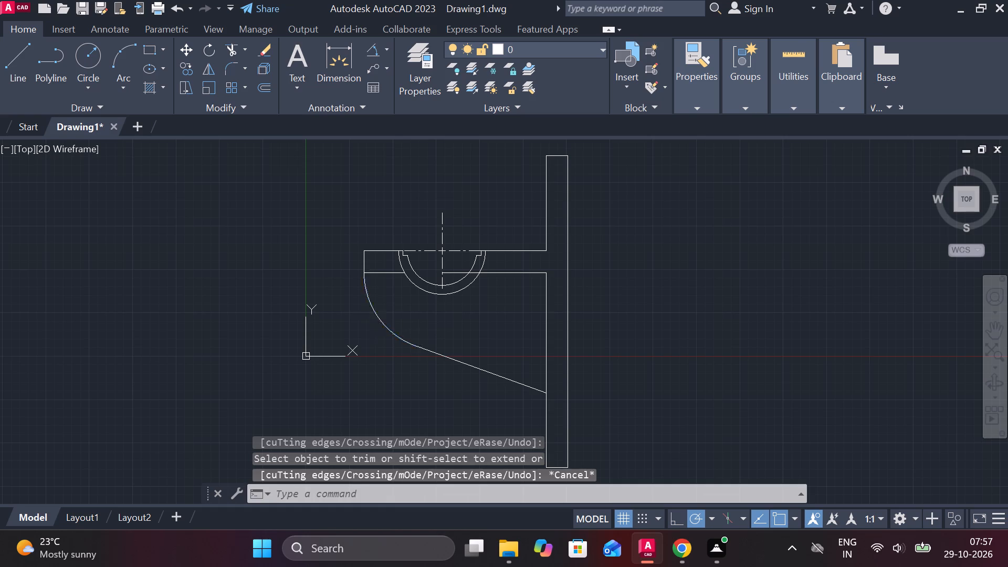
{"action": "left_click", "coordinate": [474, 370]}
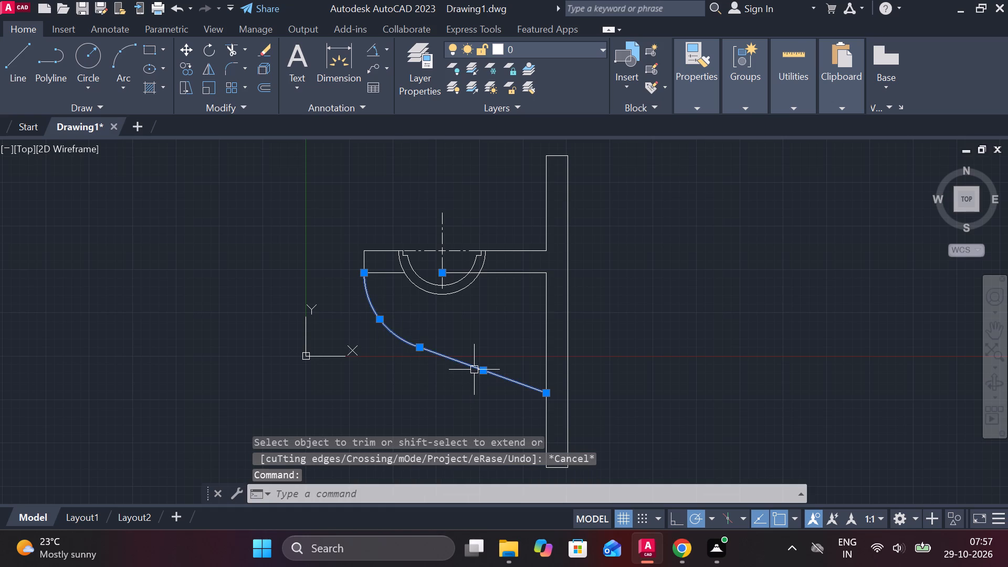
{"action": "key", "text": "j"}
{"action": "key", "text": "Return"}
Offset the joined rib polyline 10 inward, towards the arm.
{"action": "left_click", "coordinate": [462, 364]}
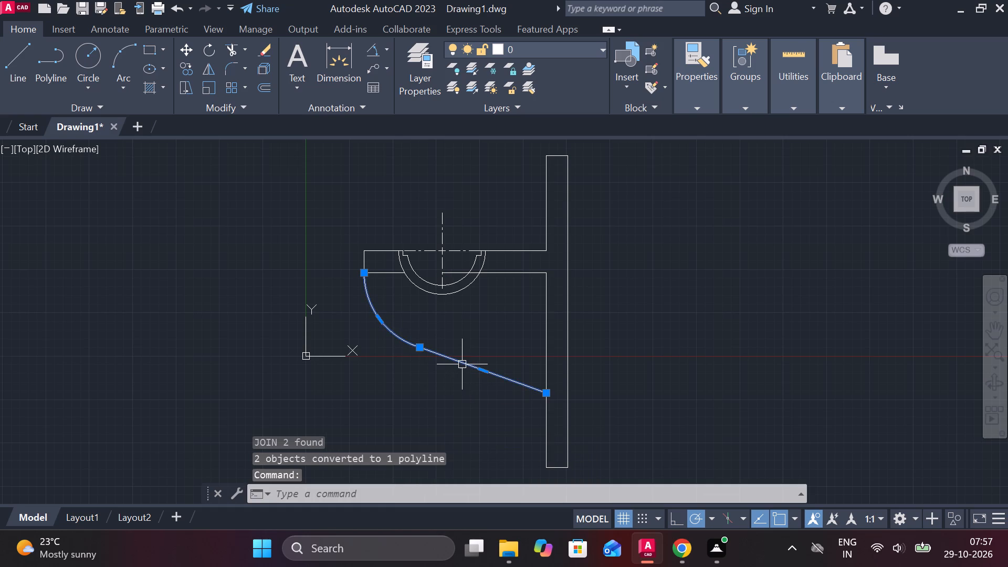
{"action": "key", "text": "o"}
{"action": "key", "text": "Return"}
{"action": "key", "text": "Return"}
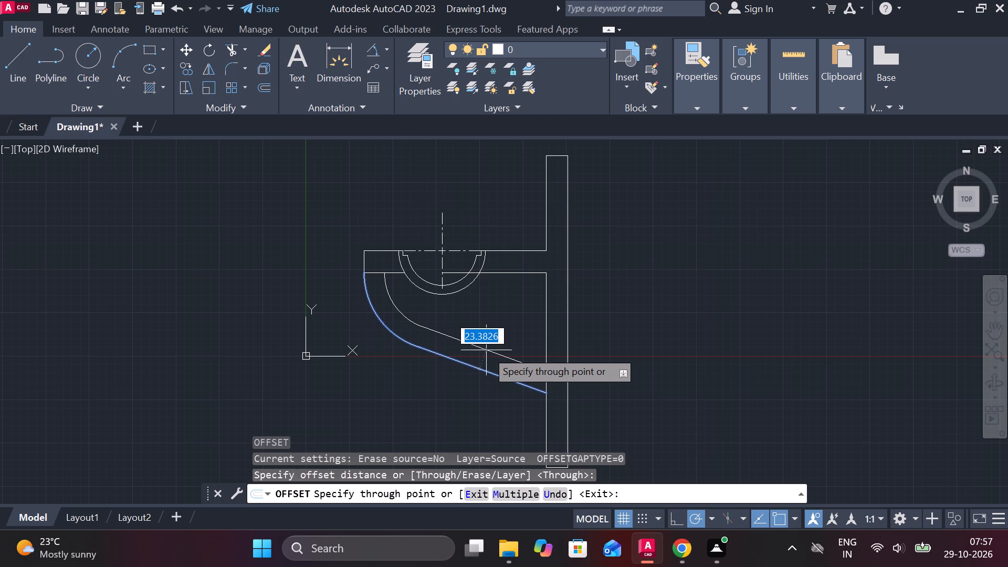
{"action": "type", "text": "10"}
{"action": "key", "text": "Return"}
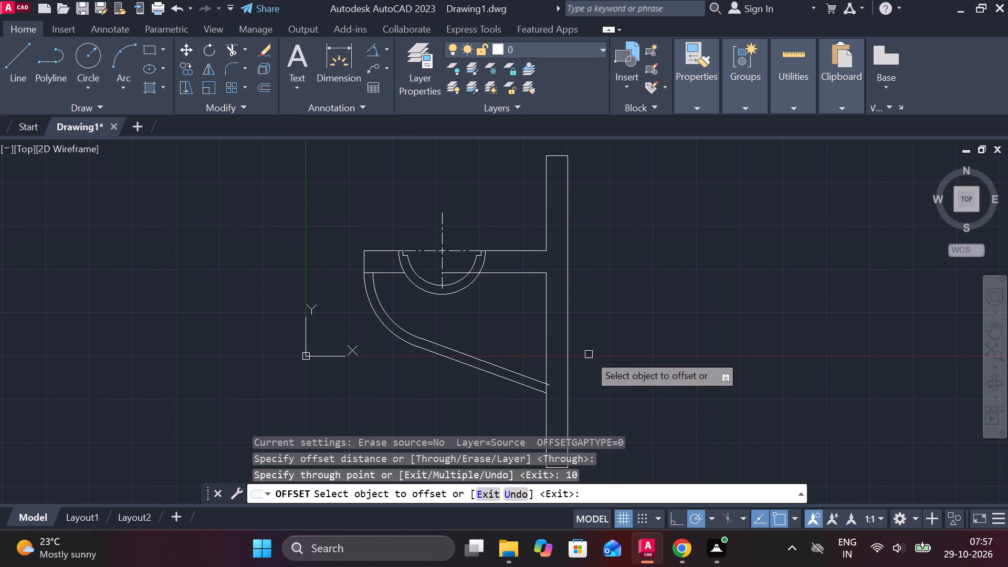
{"action": "key", "text": "Escape"}
Trim the inner rib line's overhang past the plate's inner edge.
{"action": "type", "text": "tr"}
{"action": "key", "text": "space"}
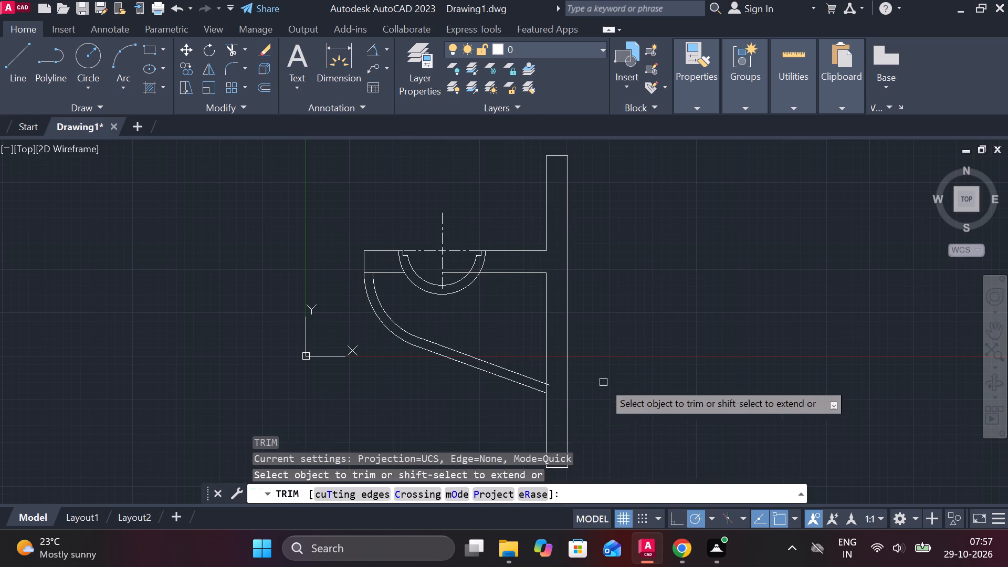
{"action": "scroll", "coordinate": [561, 394], "scroll_direction": "up", "scroll_amount": 2}
{"action": "left_click", "coordinate": [528, 374]}
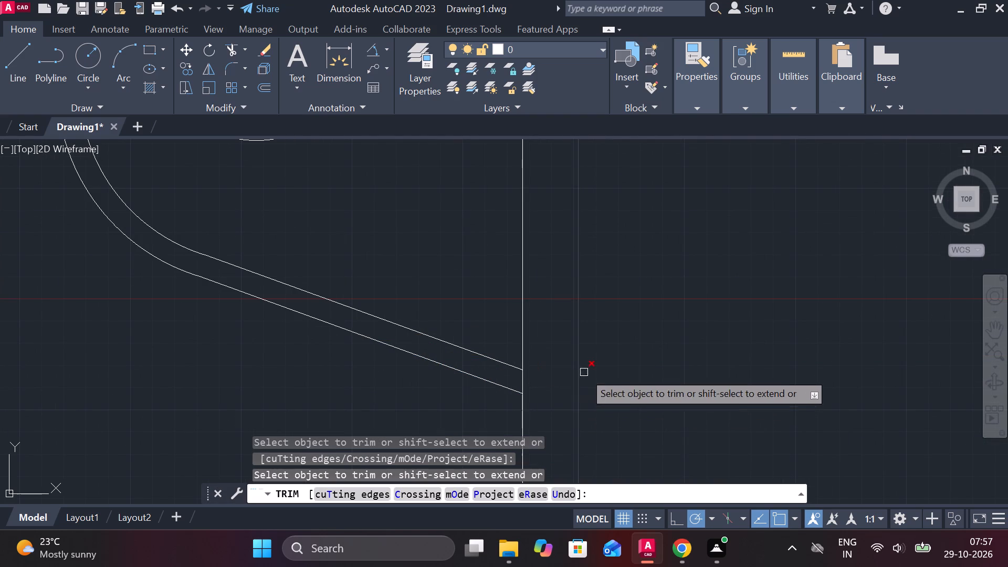
{"action": "scroll", "coordinate": [587, 369], "scroll_direction": "down", "scroll_amount": 2}
{"action": "middle_click_drag", "start_coordinate": [643, 343], "coordinate": [571, 340]}
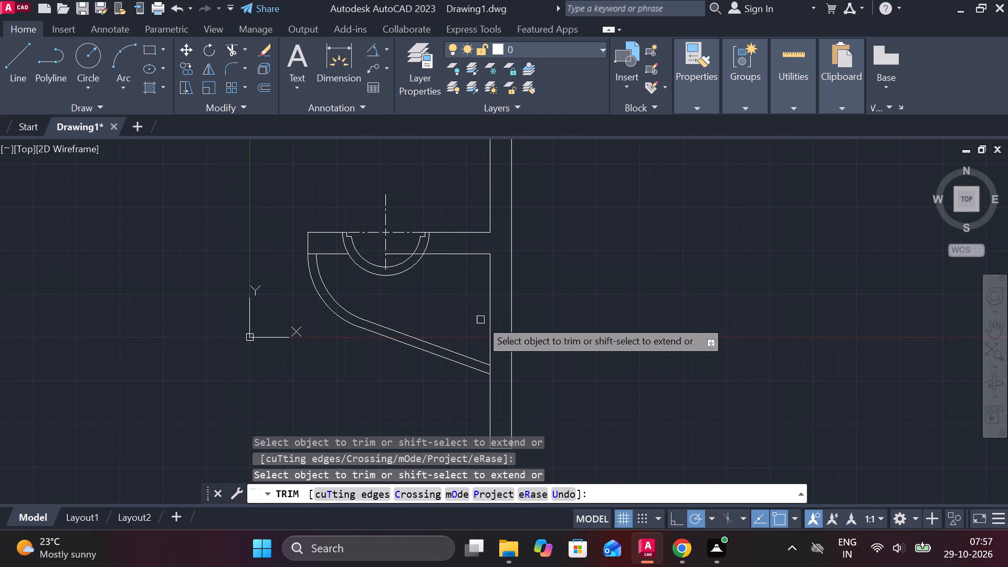
{"action": "key", "text": "Escape"}
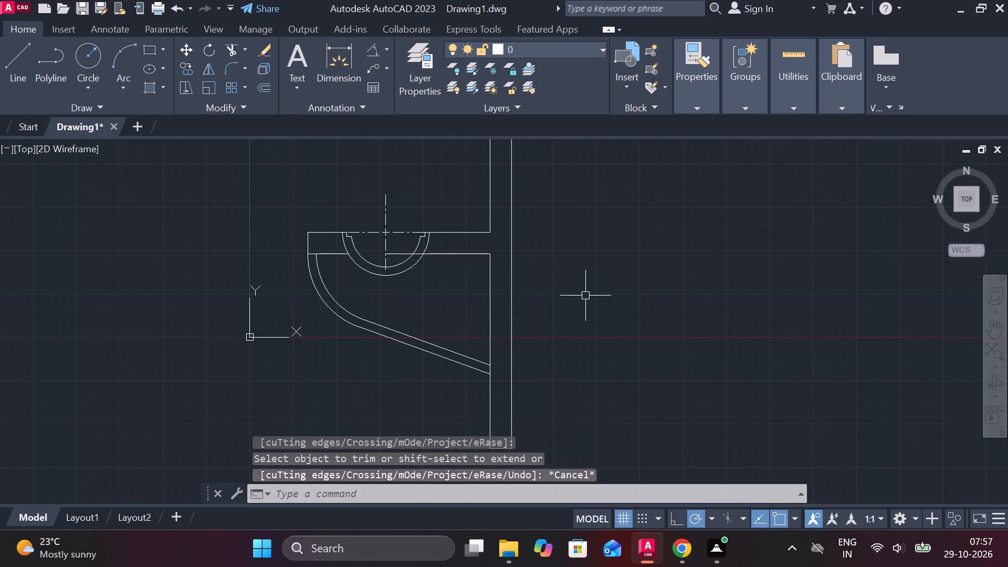
Trim the arm's lower edge inside the radius 40 and 50 semicircles, between the vertical centreline and the outer semicircle.
{"action": "scroll", "coordinate": [408, 282], "scroll_direction": "up", "scroll_amount": 1}
{"action": "middle_click_drag", "start_coordinate": [425, 283], "coordinate": [432, 286]}
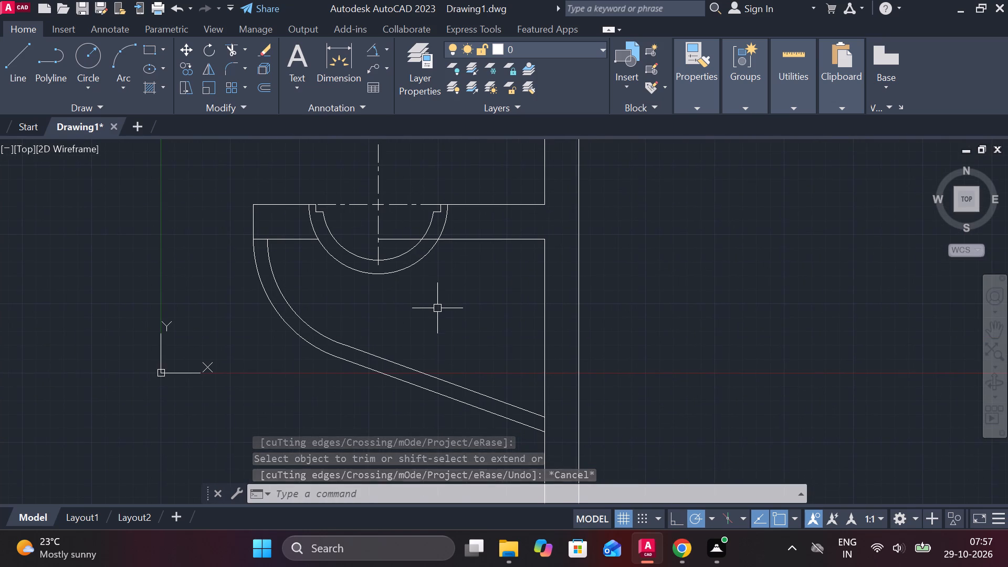
{"action": "type", "text": "tr"}
{"action": "key", "text": "space"}
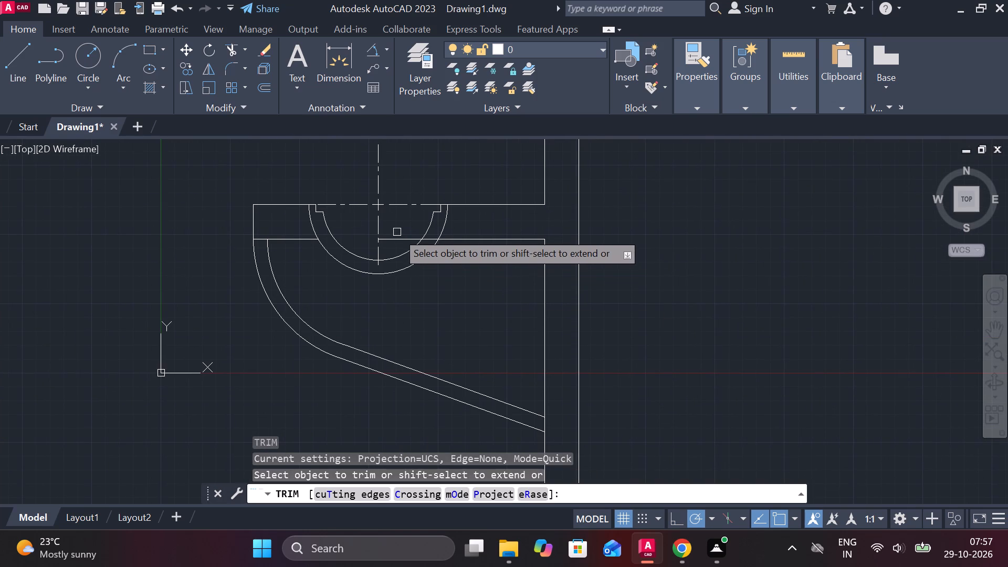
{"action": "left_click", "coordinate": [397, 237]}
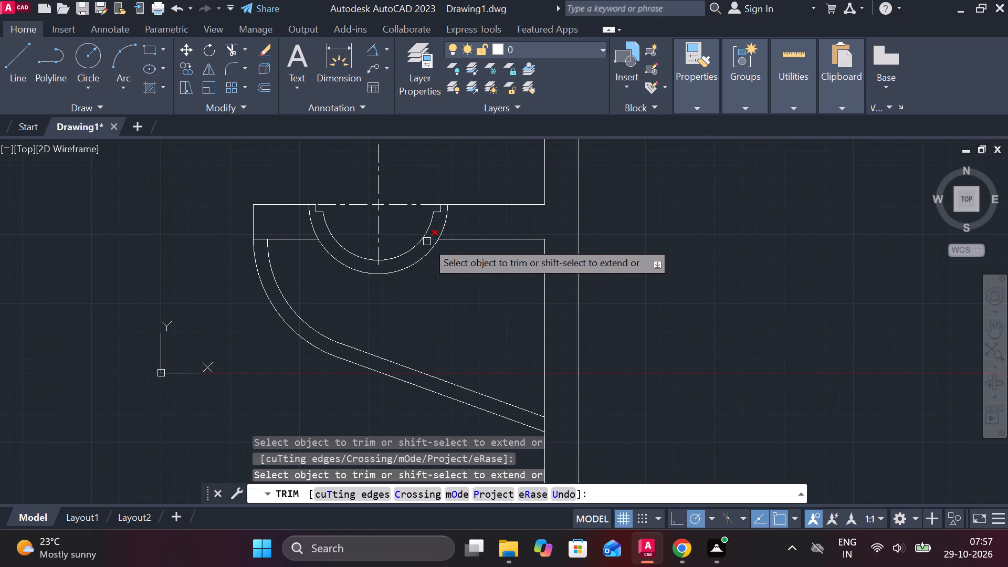
{"action": "left_click", "coordinate": [427, 241]}
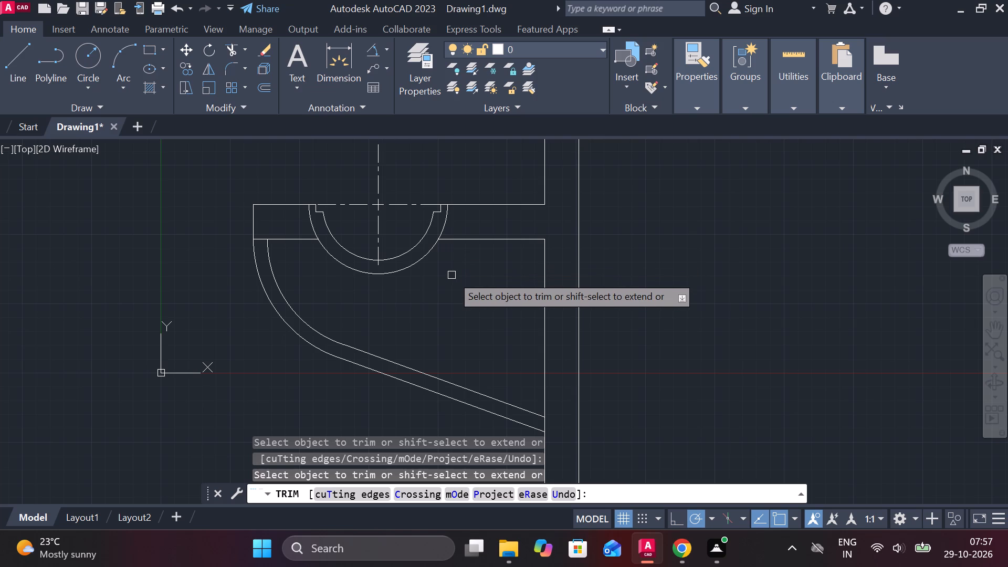
{"action": "middle_click_drag", "start_coordinate": [456, 307], "coordinate": [475, 350]}
{"action": "scroll", "coordinate": [480, 314], "scroll_direction": "up", "scroll_amount": 2}
{"action": "middle_click_drag", "start_coordinate": [478, 338], "coordinate": [471, 341]}
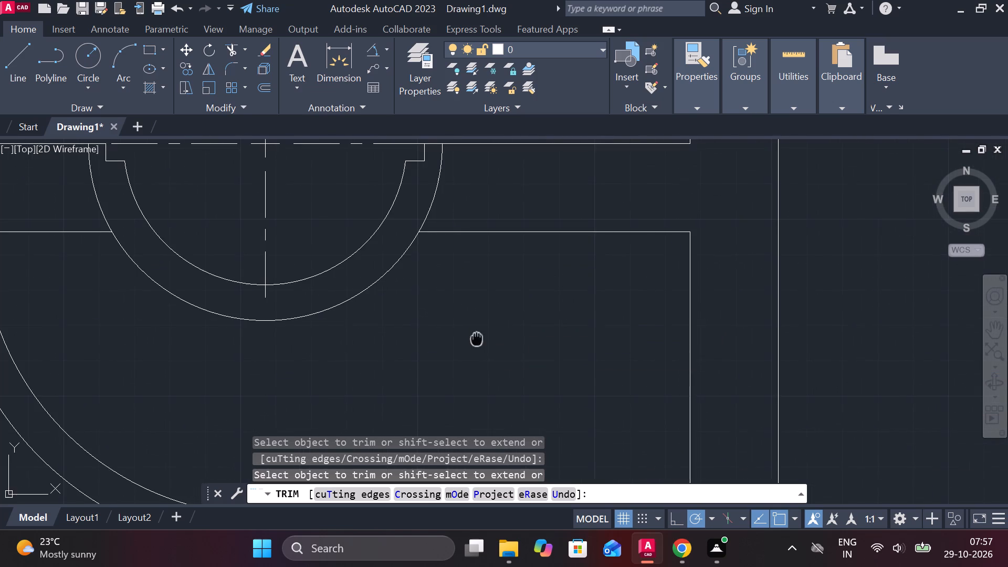
{"action": "middle_click_drag", "start_coordinate": [471, 341], "coordinate": [447, 393]}
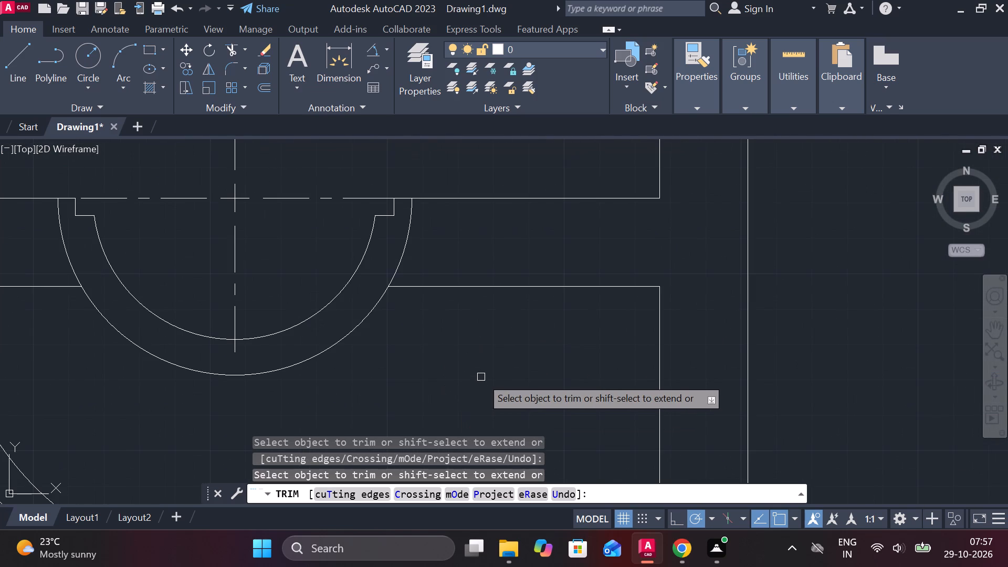
{"action": "key", "text": "Escape"}
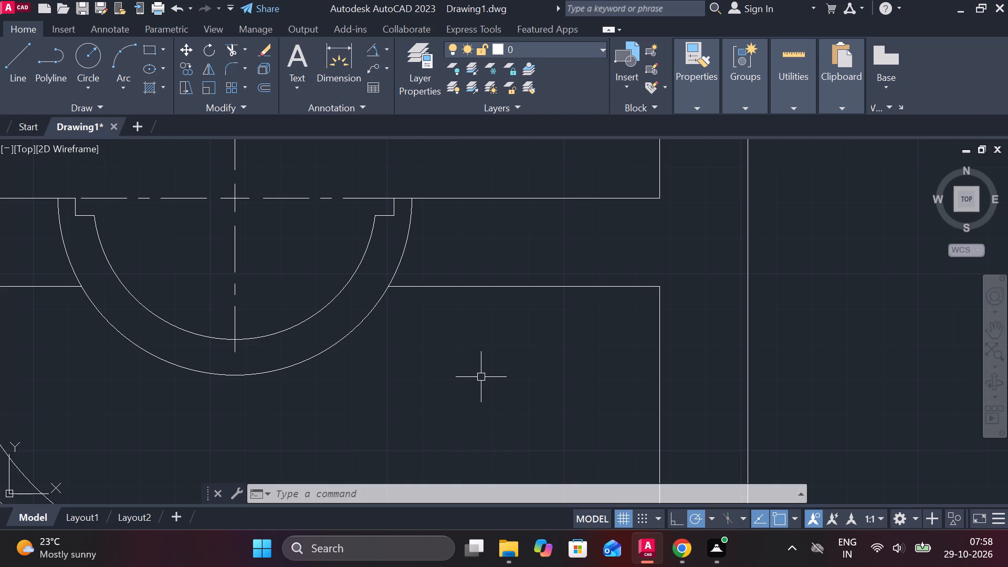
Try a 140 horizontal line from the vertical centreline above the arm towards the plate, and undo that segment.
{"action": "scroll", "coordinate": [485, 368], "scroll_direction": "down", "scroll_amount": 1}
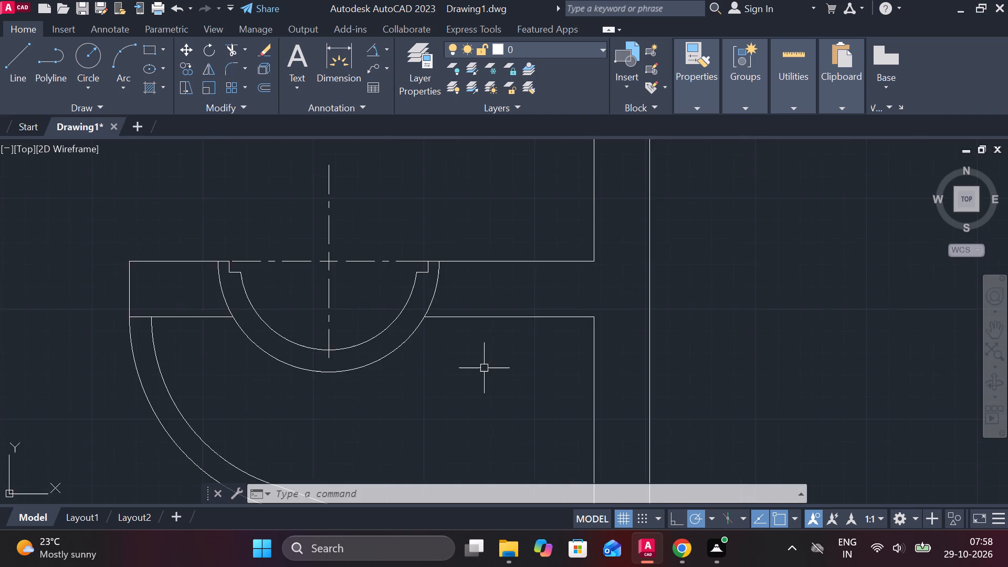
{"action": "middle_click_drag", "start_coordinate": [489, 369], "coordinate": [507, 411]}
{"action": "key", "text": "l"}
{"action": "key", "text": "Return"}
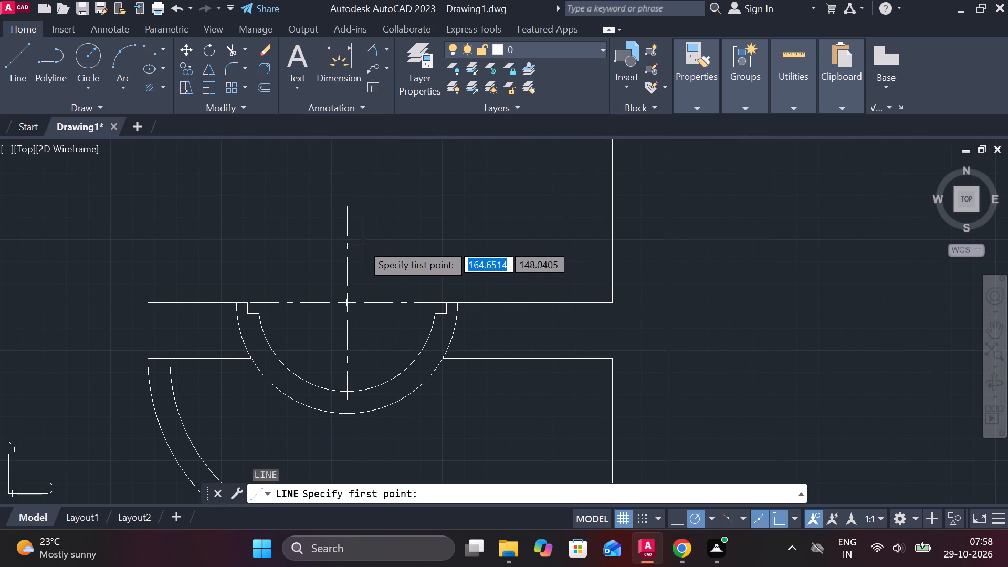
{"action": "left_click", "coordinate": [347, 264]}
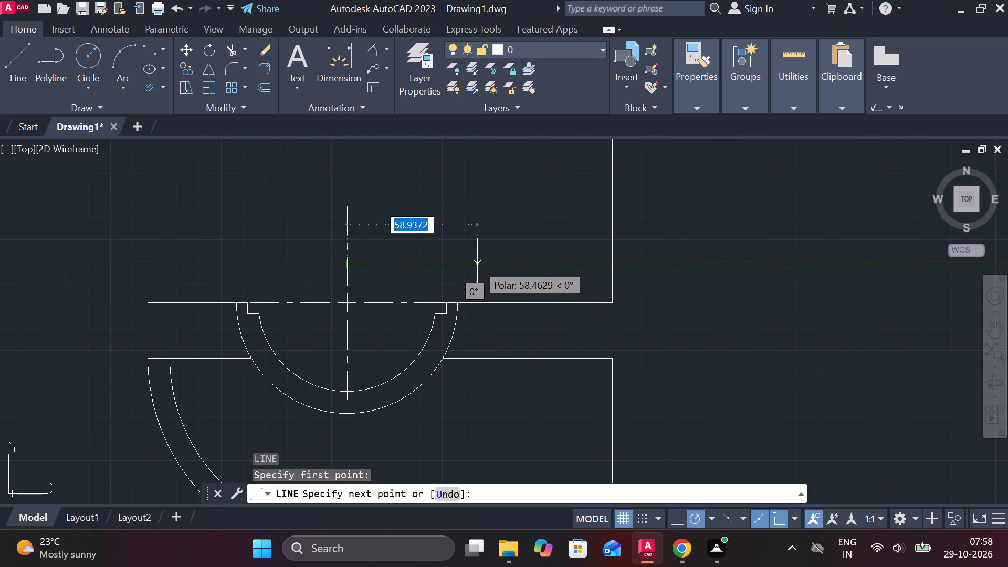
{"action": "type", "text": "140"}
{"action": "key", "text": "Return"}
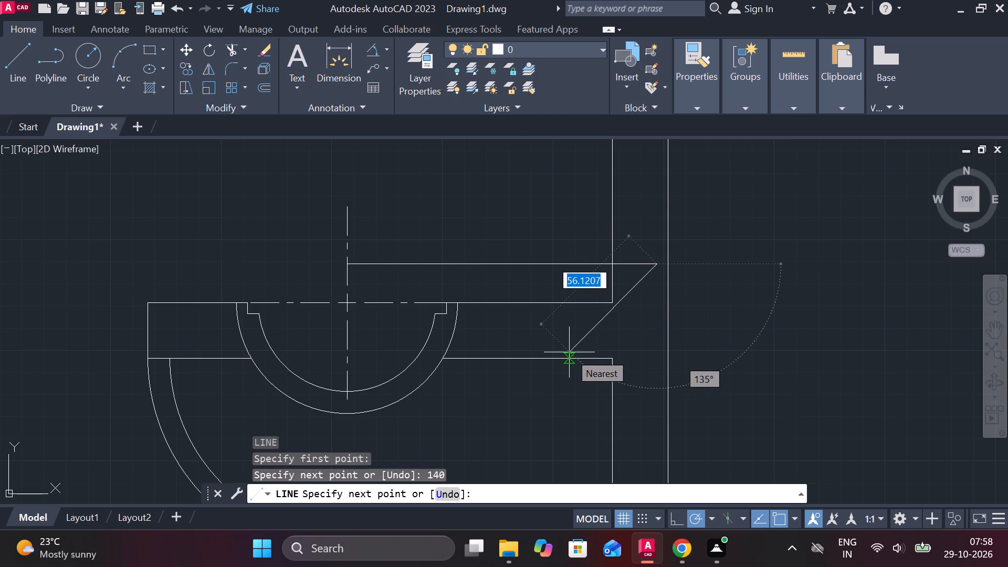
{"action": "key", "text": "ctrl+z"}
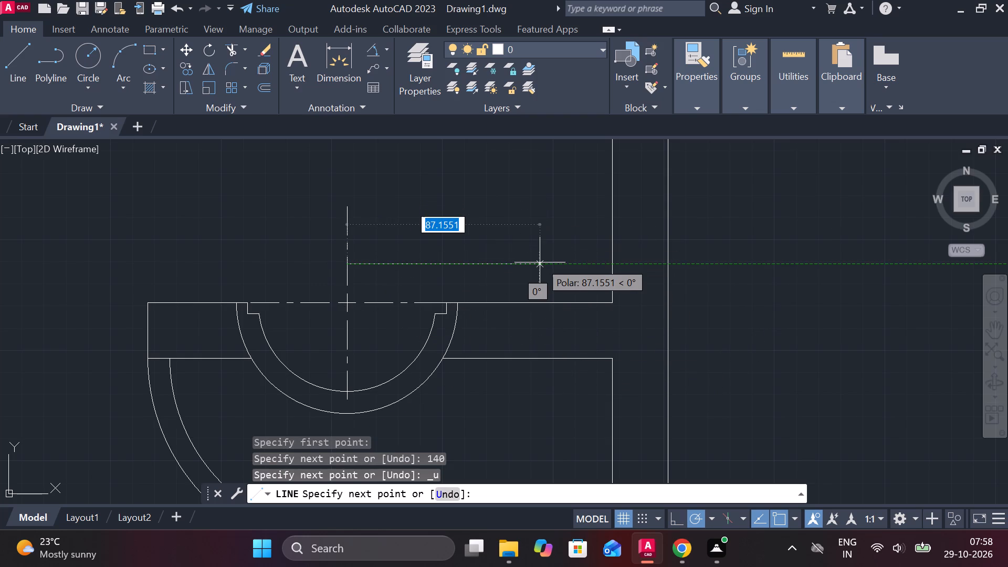
Draw the horizontal line 70 from the vertical centreline towards the plate, continuing straight down past the arm's lower edge.
{"action": "type", "text": "70"}
{"action": "key", "text": "Return"}
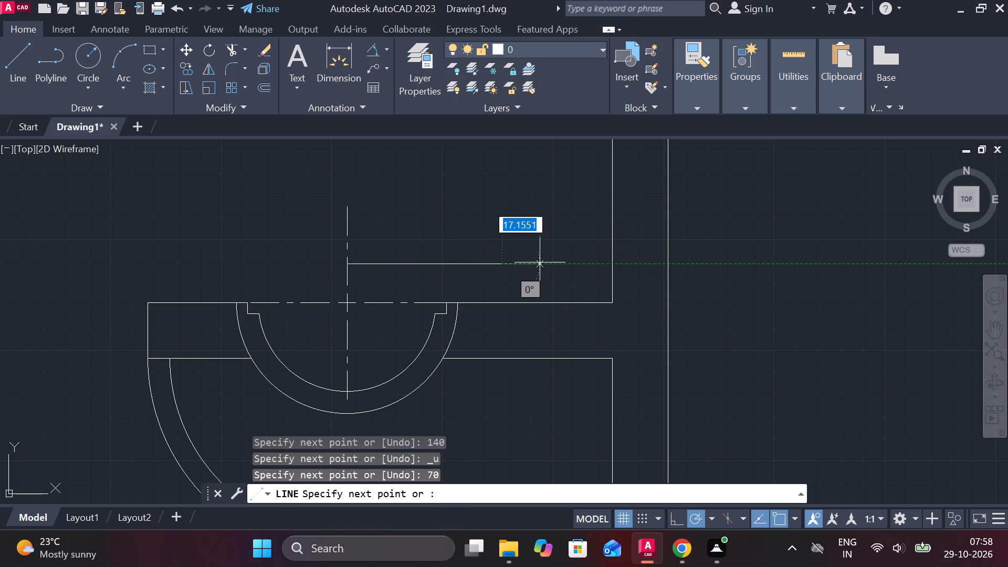
{"action": "middle_click_drag", "start_coordinate": [491, 387], "coordinate": [488, 353]}
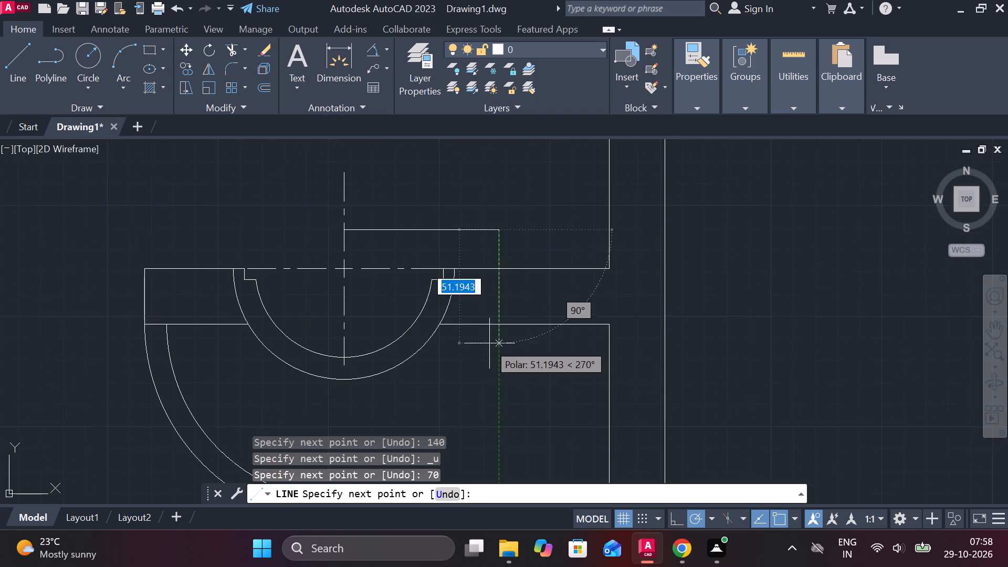
{"action": "scroll", "coordinate": [491, 343], "scroll_direction": "up", "scroll_amount": 1}
{"action": "left_click", "coordinate": [492, 388]}
{"action": "key", "text": "Escape"}
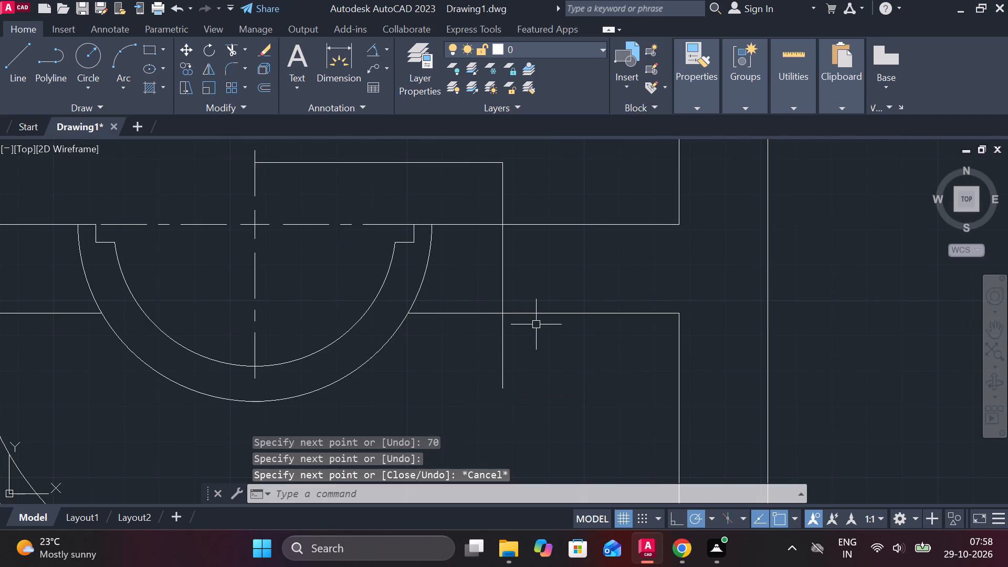
Trim away the horizontal helper line and the vertical line's ends above and below the arm.
{"action": "type", "text": "tr"}
{"action": "key", "text": "space"}
{"action": "left_click", "coordinate": [429, 160]}
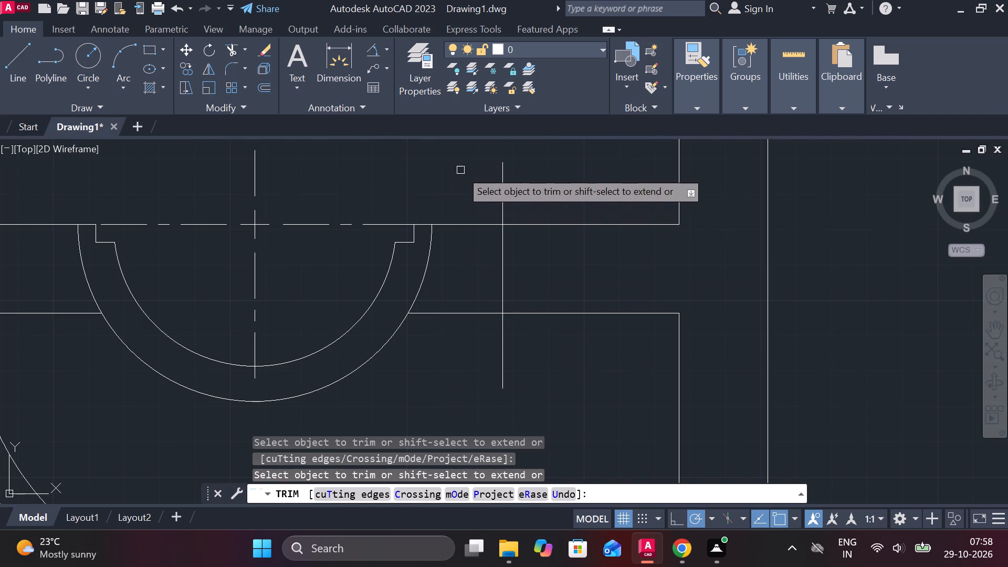
{"action": "left_click", "coordinate": [502, 181]}
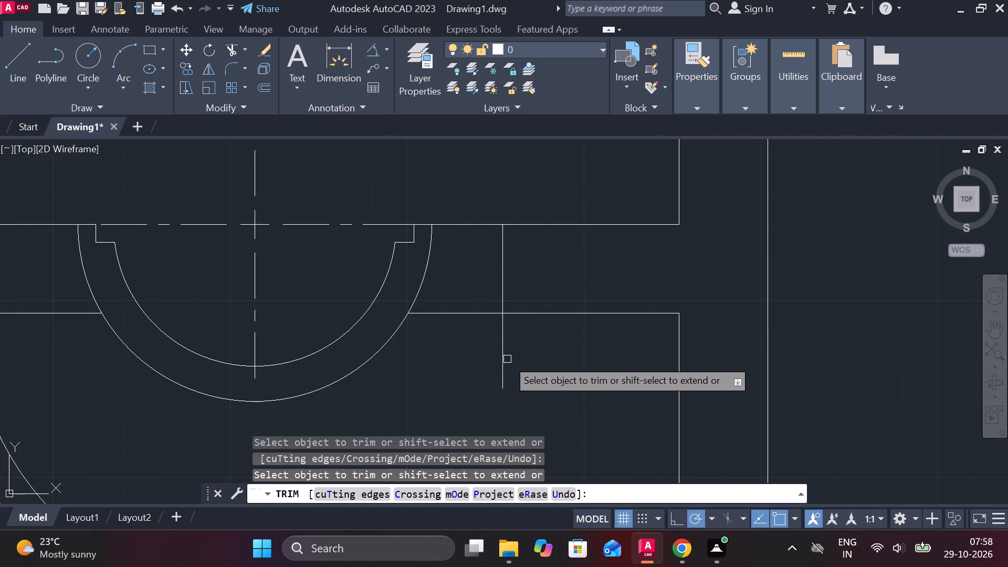
{"action": "left_click", "coordinate": [507, 359]}
{"action": "left_click", "coordinate": [486, 356]}
{"action": "key", "text": "Escape"}
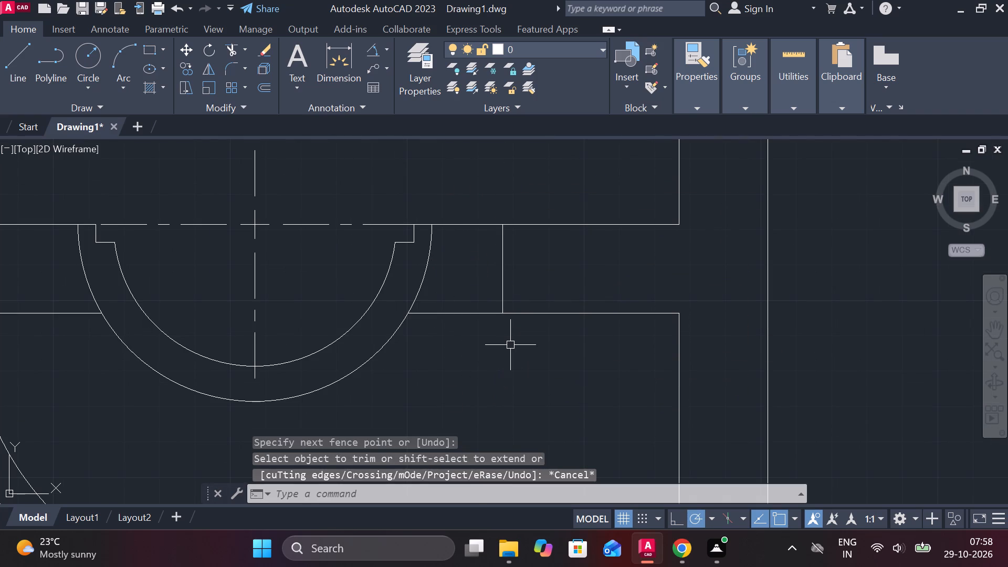
Offset the vertical line across the arm by 8 to each side.
{"action": "left_click", "coordinate": [502, 264]}
{"action": "key", "text": "o"}
{"action": "key", "text": "Return"}
{"action": "key", "text": "Return"}
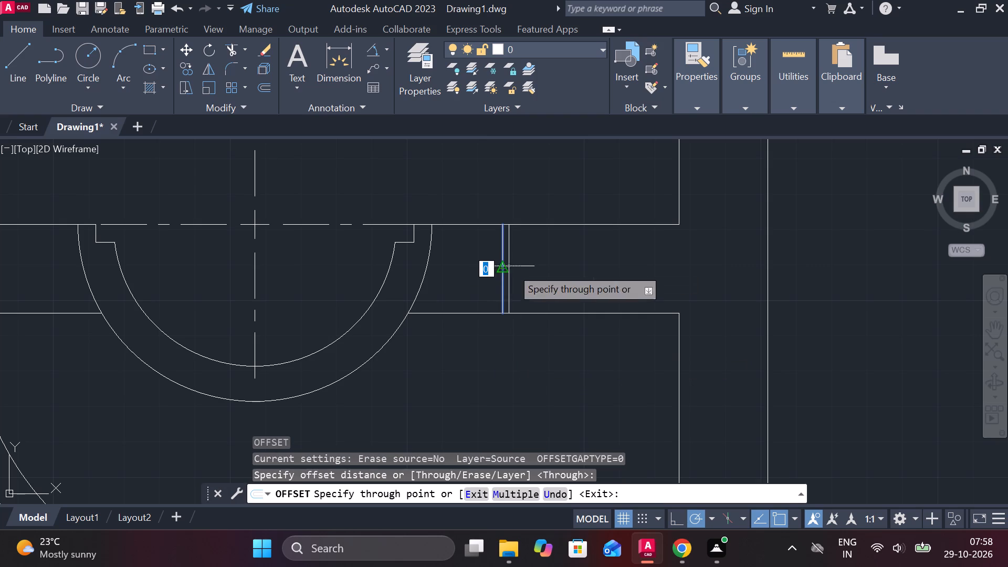
{"action": "type", "text": "8"}
{"action": "key", "text": "space"}
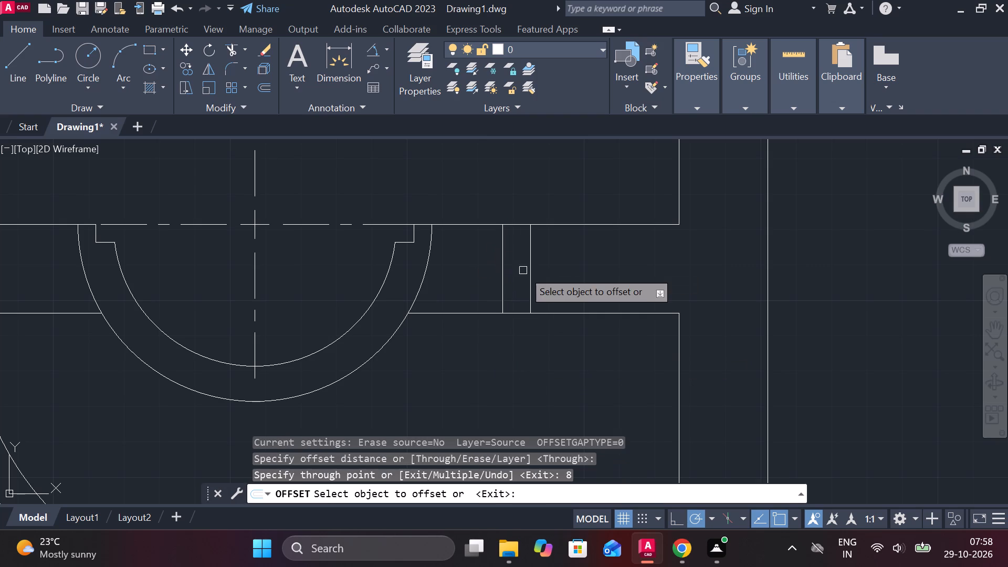
{"action": "left_click", "coordinate": [500, 254]}
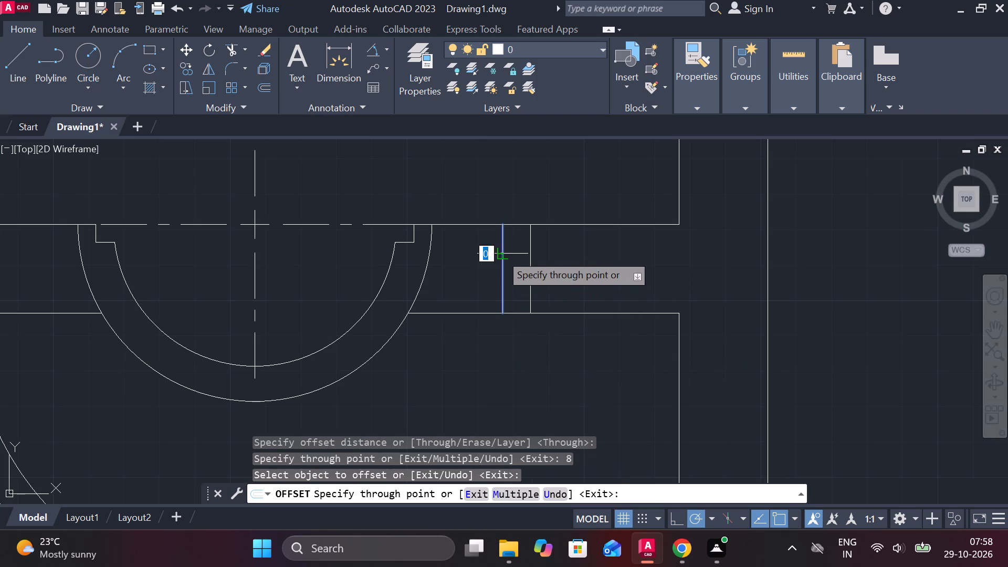
{"action": "key", "text": "8"}
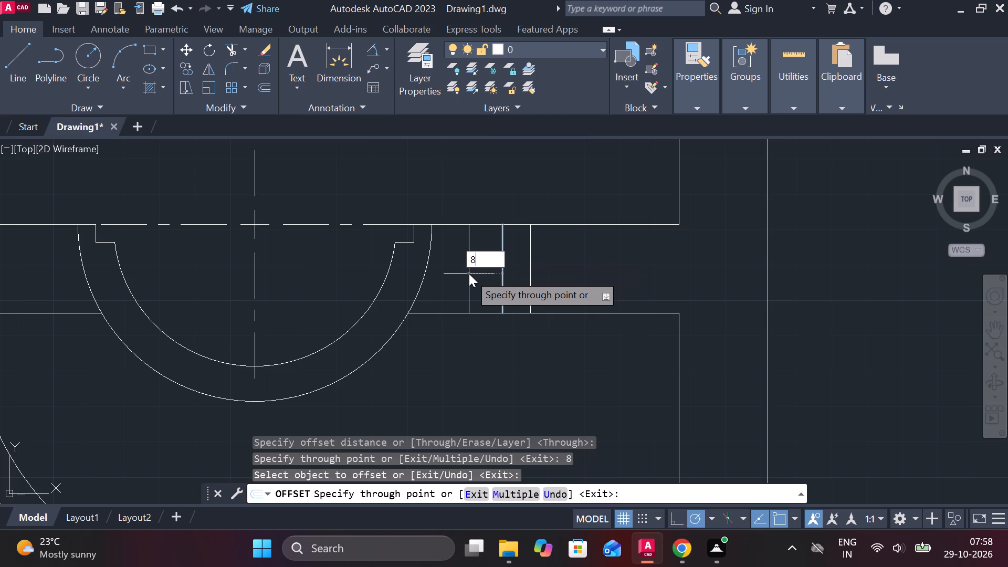
{"action": "key", "text": "Return"}
{"action": "key", "text": "Escape"}
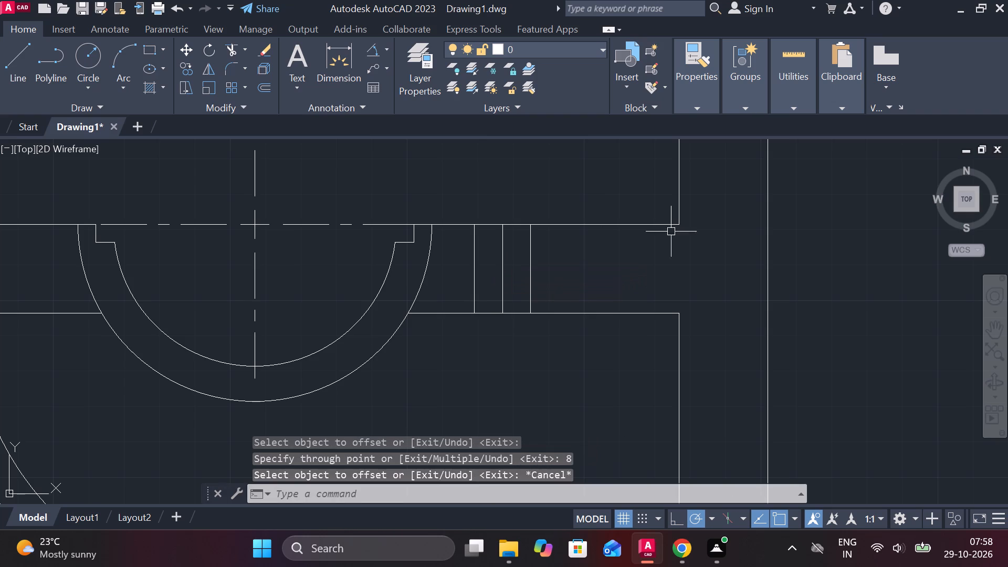
Load the DASHED linetype into the drawing through the Linetype Manager.
{"action": "left_click", "coordinate": [709, 107]}
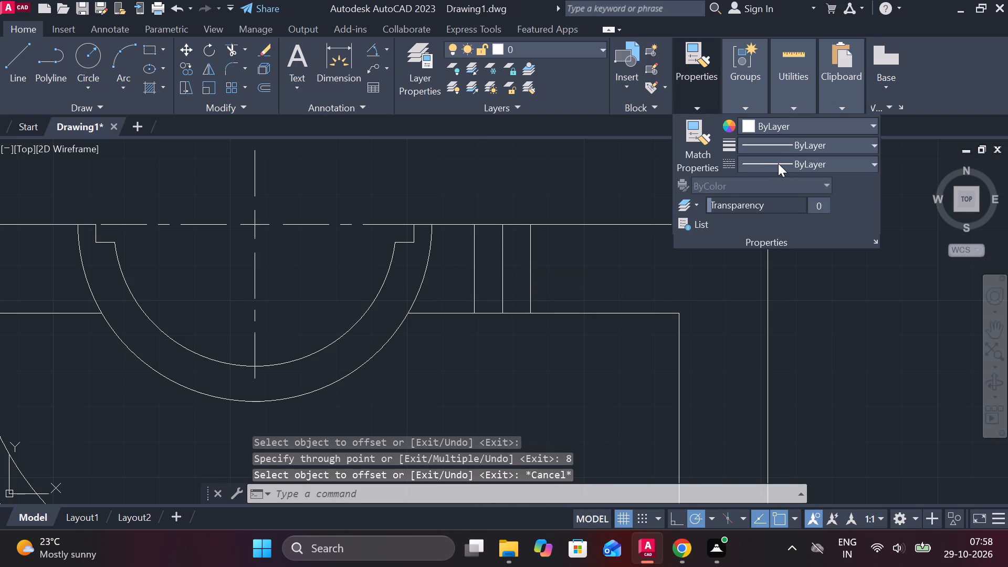
{"action": "left_click", "coordinate": [778, 163]}
{"action": "left_click", "coordinate": [753, 260]}
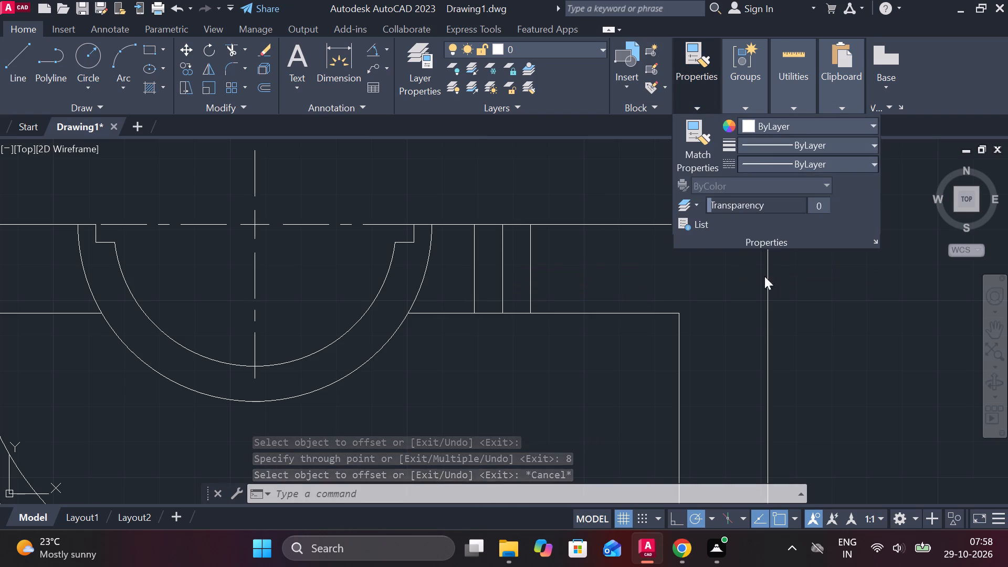
{"action": "left_click", "coordinate": [630, 141]}
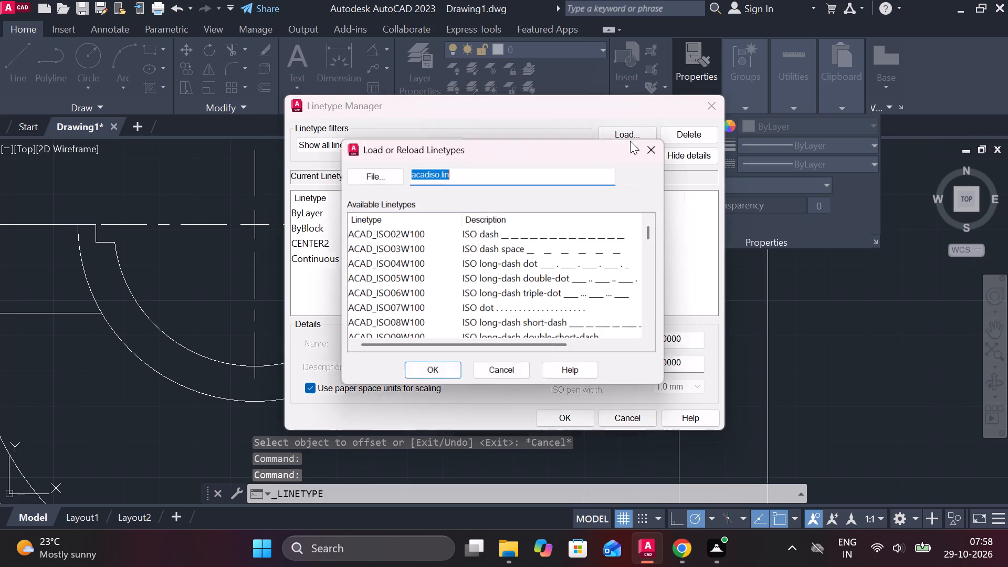
{"action": "scroll", "coordinate": [486, 251], "scroll_direction": "down", "scroll_amount": 3}
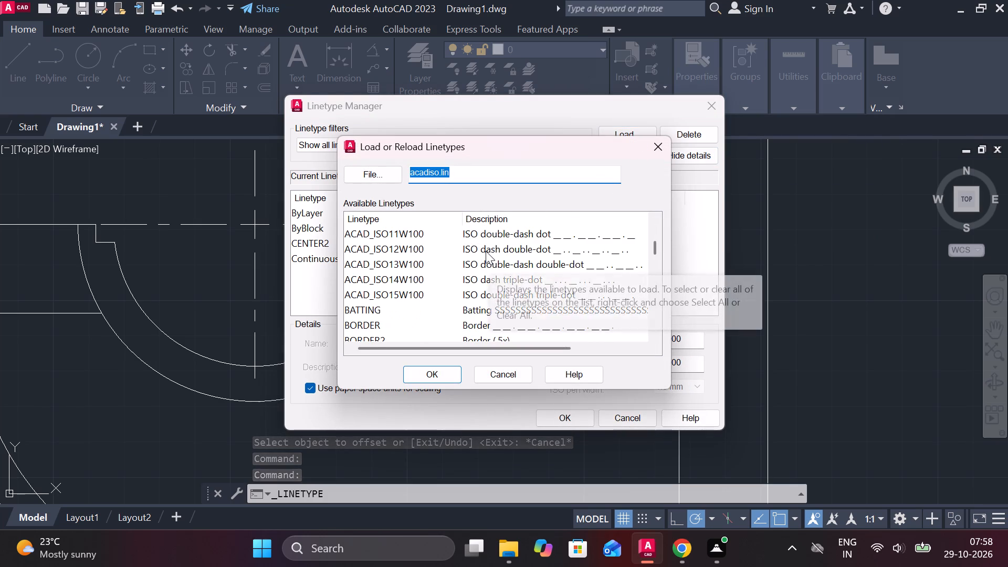
{"action": "scroll", "coordinate": [486, 251], "scroll_direction": "down", "scroll_amount": 2}
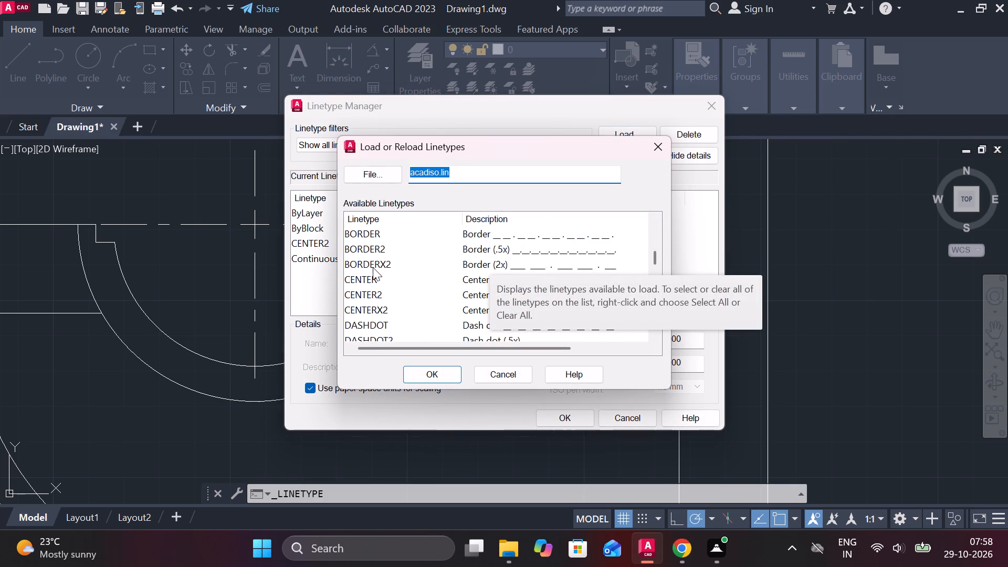
{"action": "scroll", "coordinate": [367, 304], "scroll_direction": "down", "scroll_amount": 2}
{"action": "left_click", "coordinate": [379, 277]}
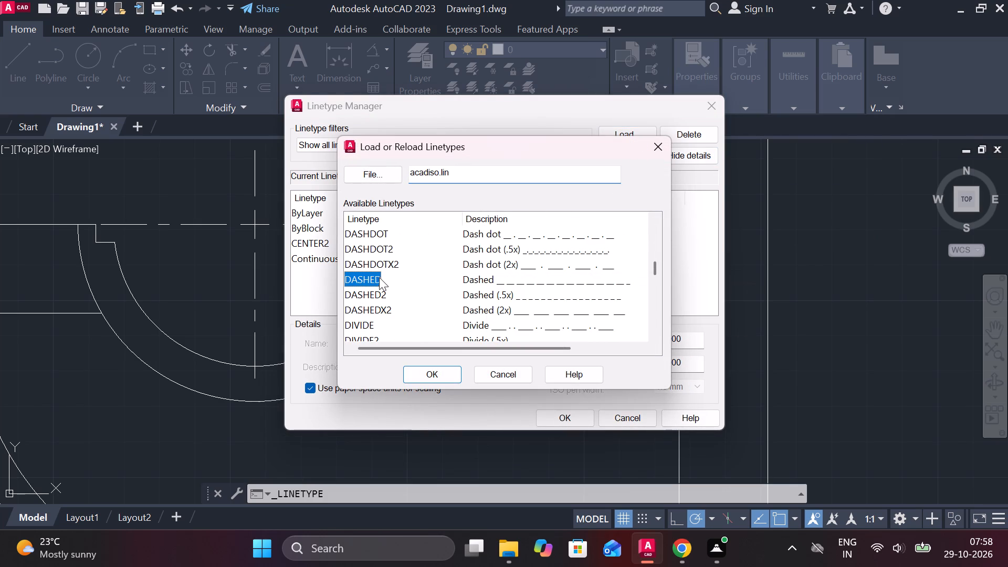
{"action": "left_click", "coordinate": [411, 370]}
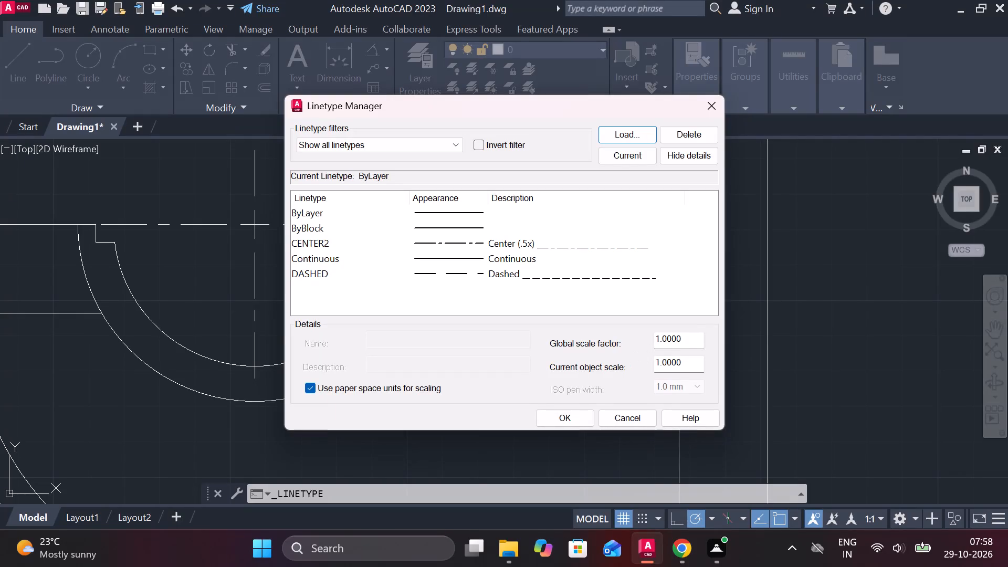
{"action": "left_click", "coordinate": [562, 421]}
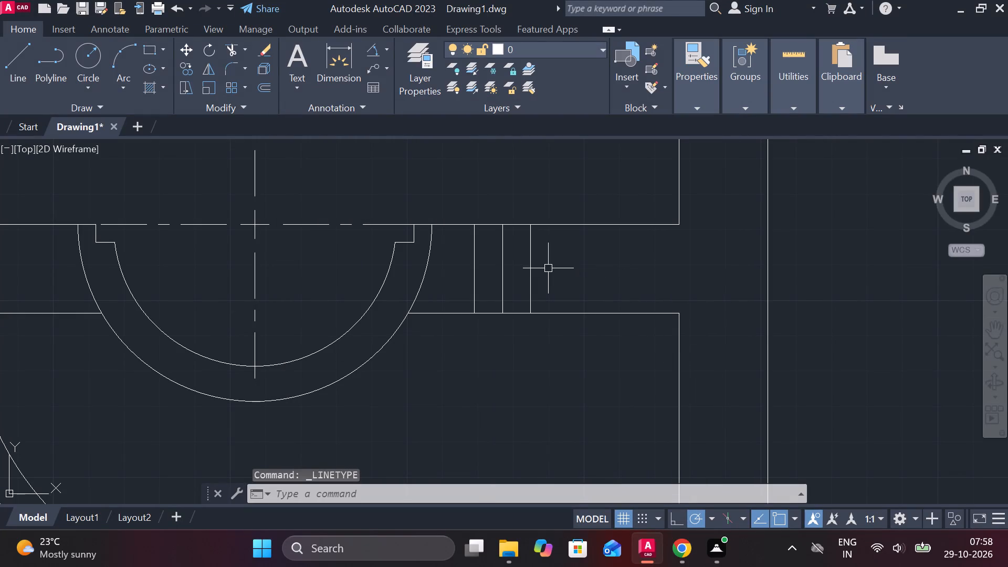
Change the middle vertical line of the hole across the arm to the CENTER2 linetype.
{"action": "left_click", "coordinate": [505, 241]}
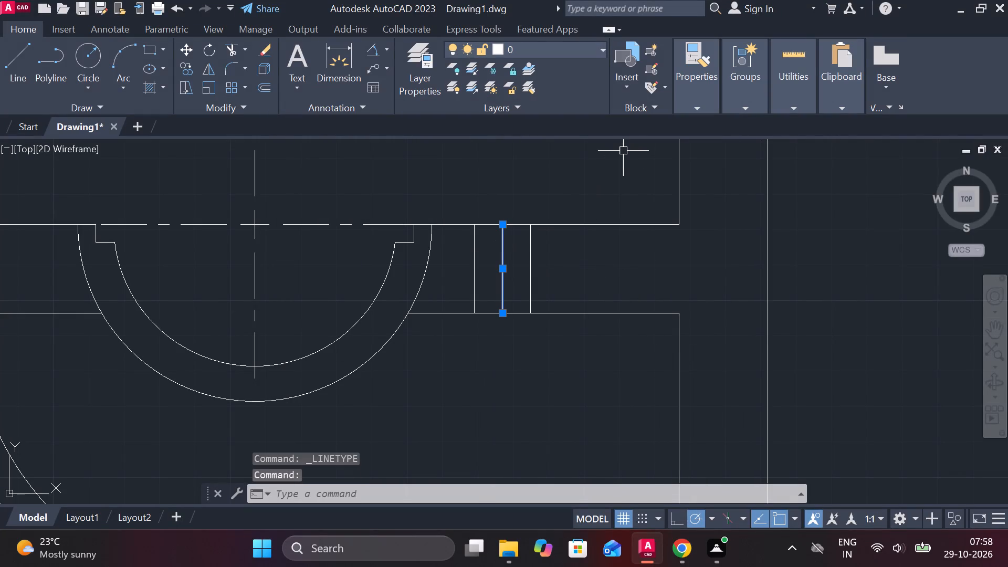
{"action": "left_click", "coordinate": [696, 102]}
{"action": "left_click", "coordinate": [806, 160]}
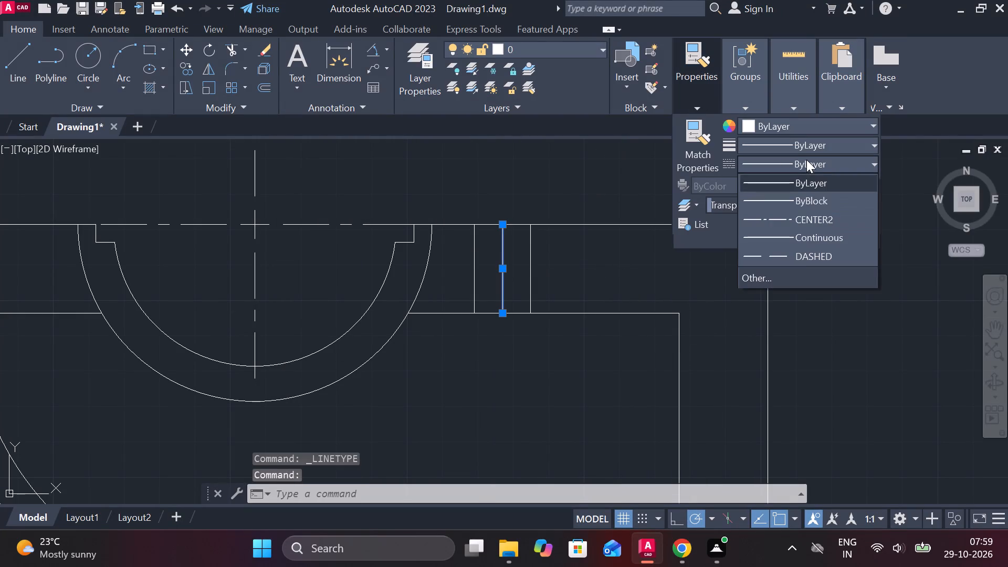
{"action": "left_click", "coordinate": [763, 215]}
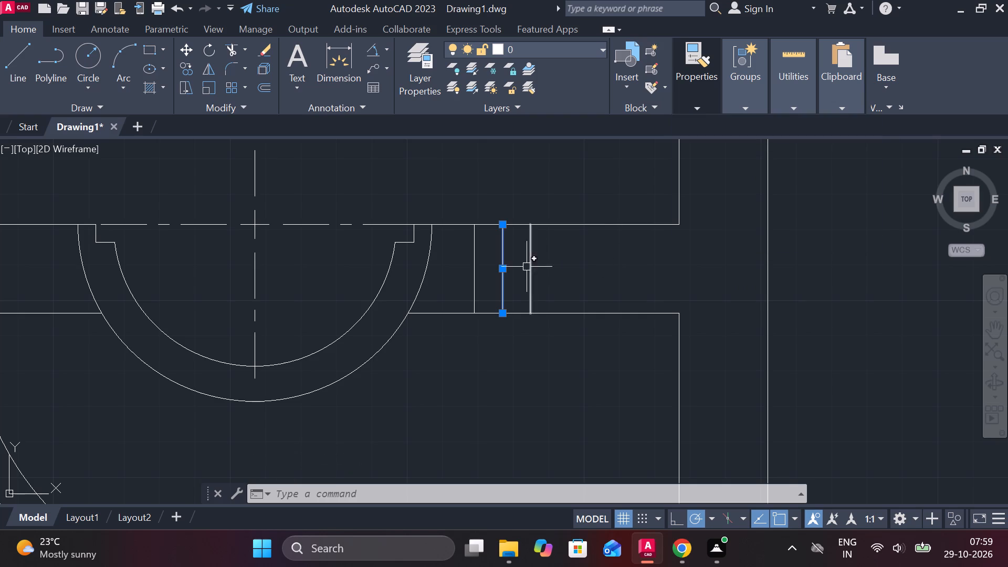
{"action": "left_click", "coordinate": [706, 114]}
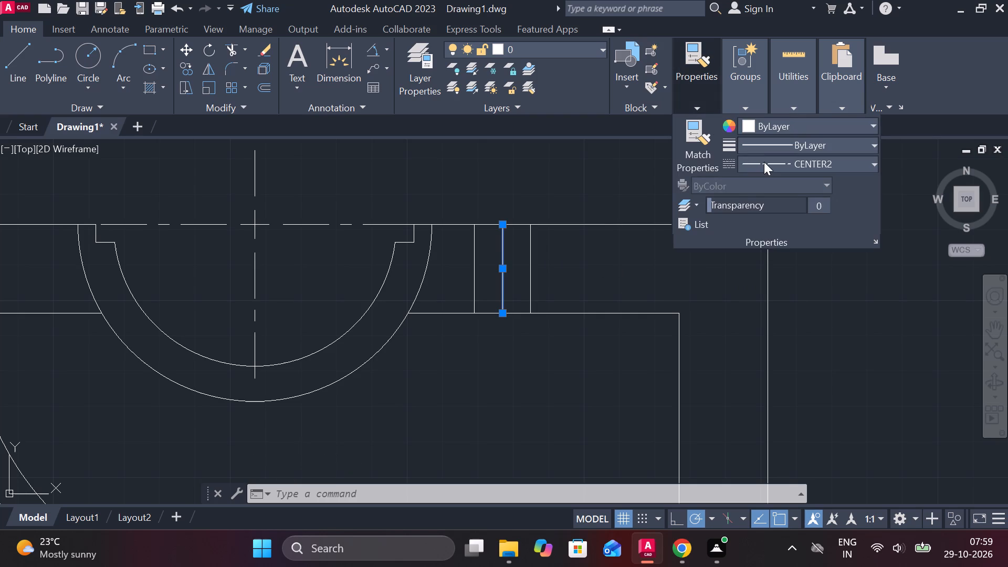
{"action": "left_click", "coordinate": [764, 162]}
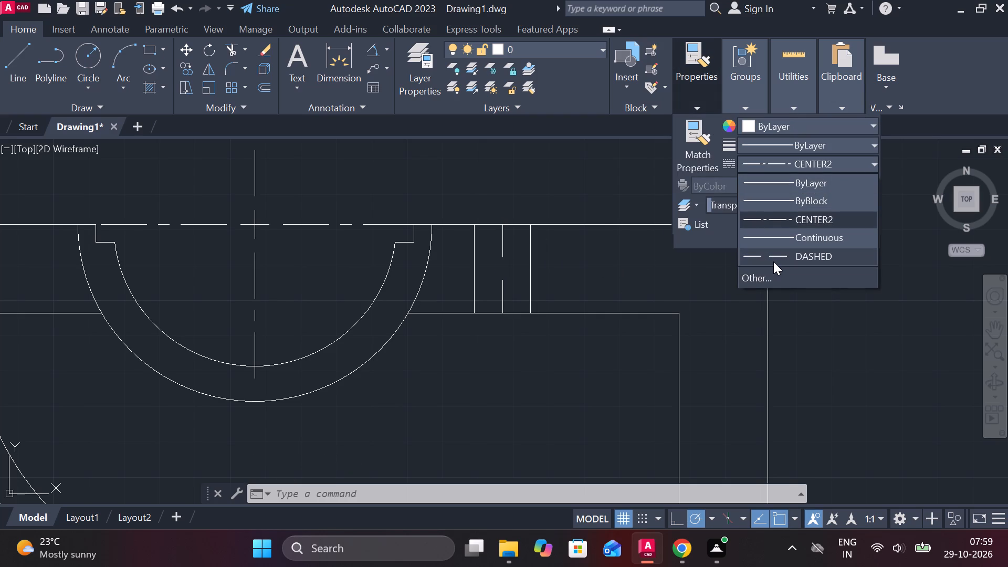
{"action": "key", "text": "Escape"}
{"action": "key", "text": "Escape"}
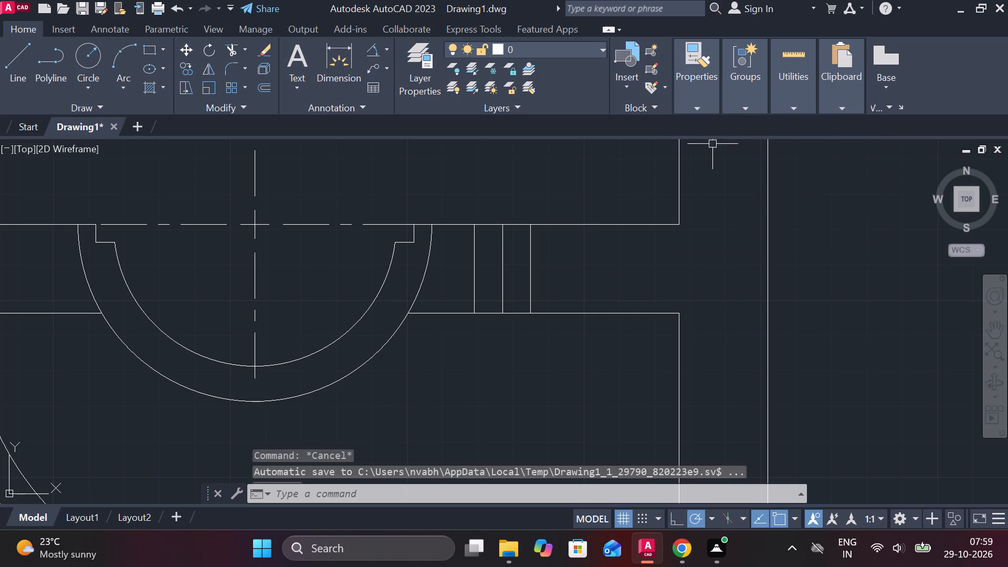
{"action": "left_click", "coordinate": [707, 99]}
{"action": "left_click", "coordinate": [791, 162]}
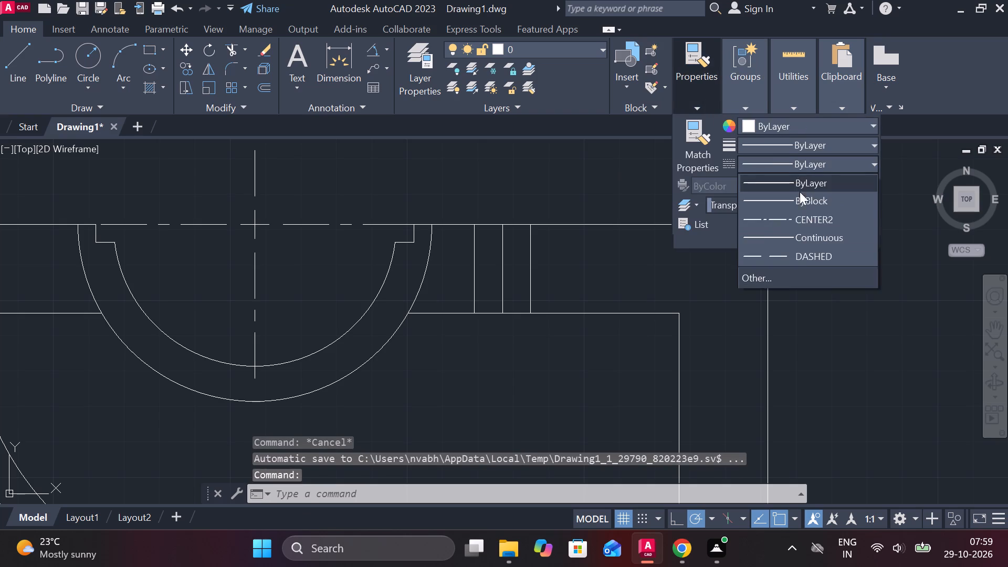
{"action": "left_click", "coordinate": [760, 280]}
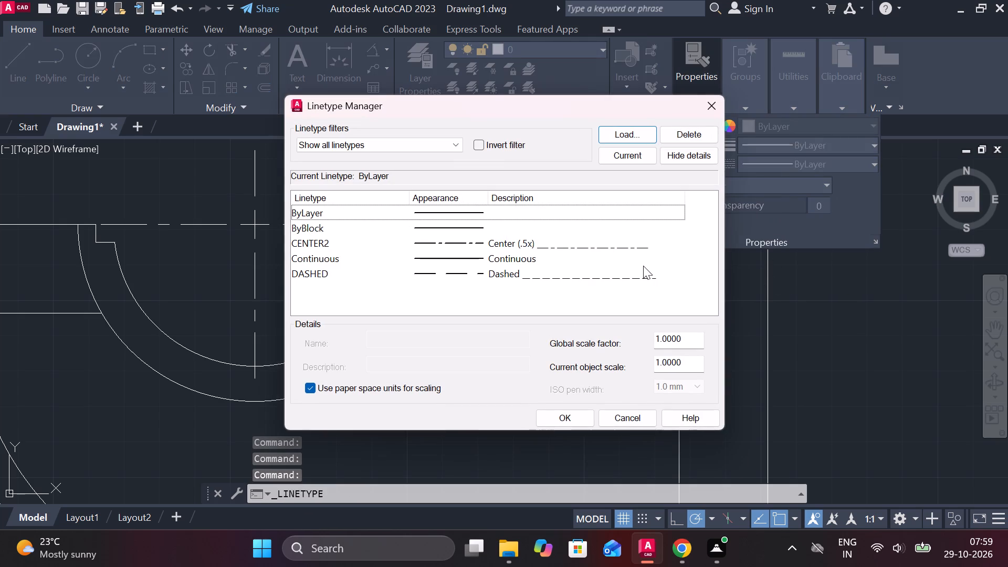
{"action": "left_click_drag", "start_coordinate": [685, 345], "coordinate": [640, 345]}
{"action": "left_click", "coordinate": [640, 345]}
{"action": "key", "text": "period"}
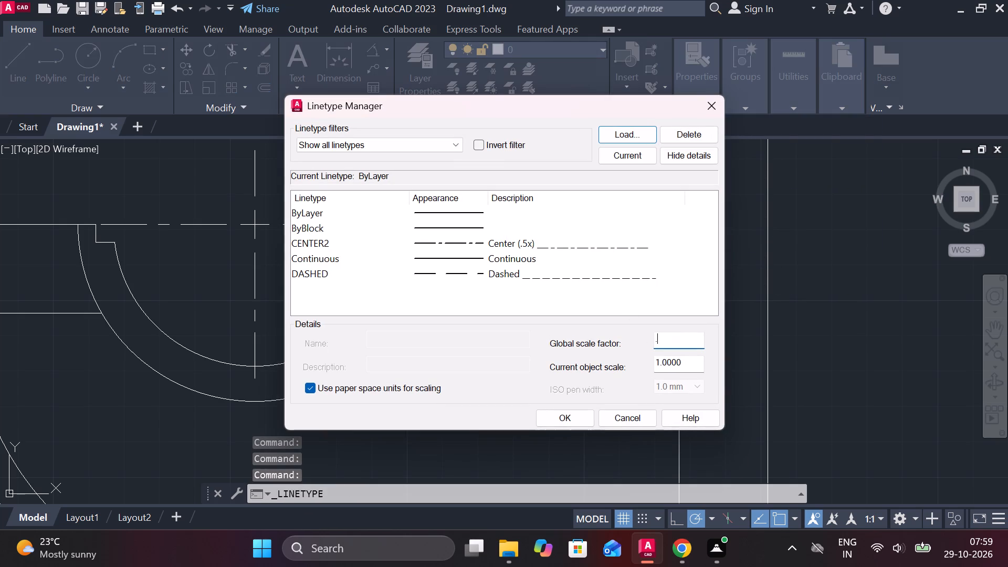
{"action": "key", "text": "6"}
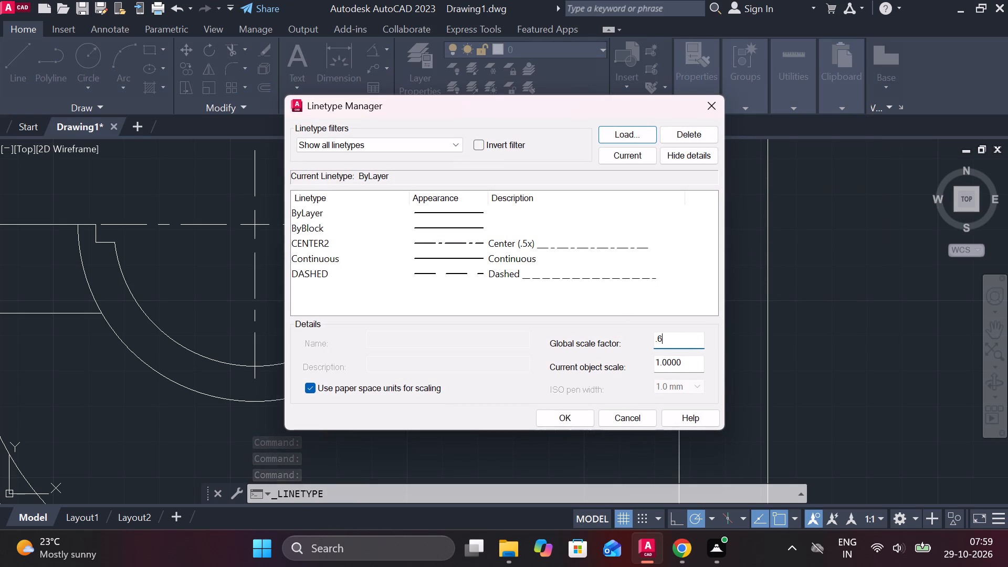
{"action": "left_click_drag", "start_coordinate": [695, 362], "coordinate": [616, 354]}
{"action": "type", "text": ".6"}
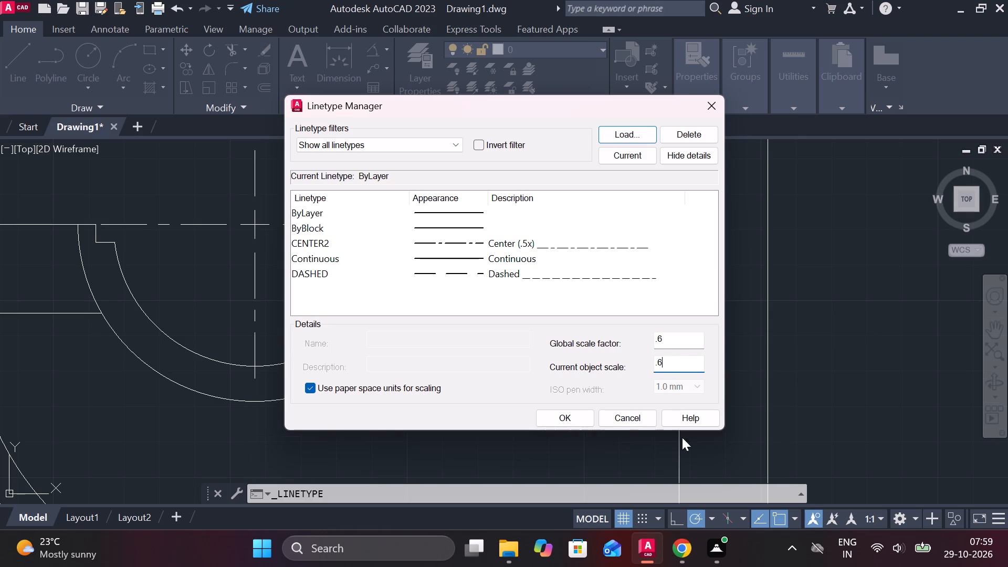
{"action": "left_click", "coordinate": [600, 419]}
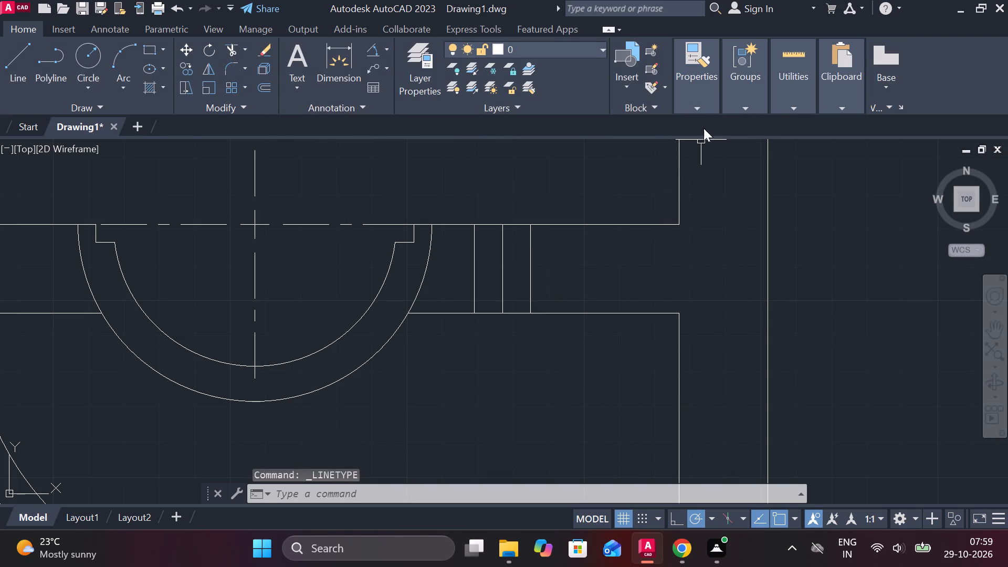
Set both the linetype global scale factor and the current object scale to 0.6.
{"action": "left_click", "coordinate": [704, 115]}
{"action": "left_click", "coordinate": [700, 107]}
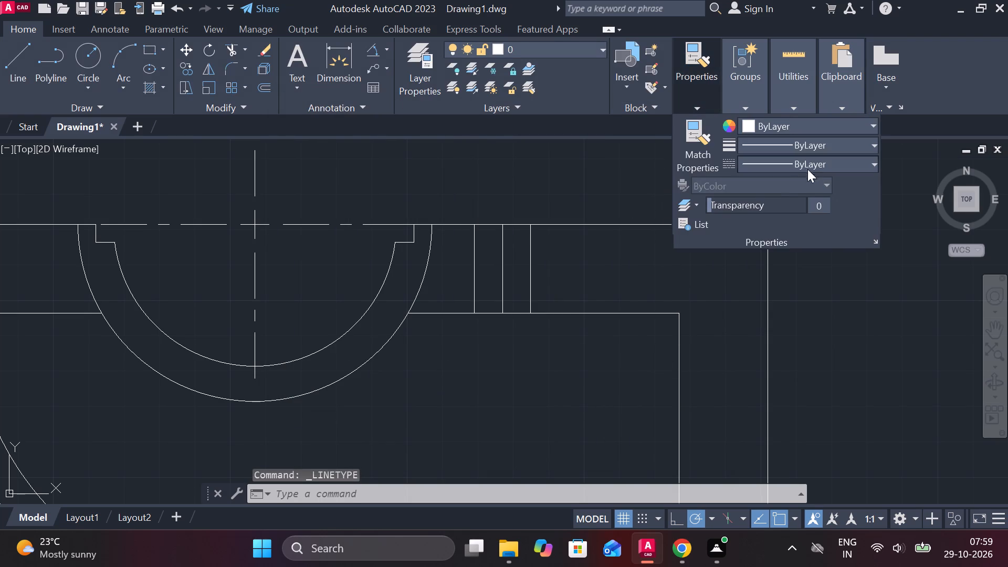
{"action": "left_click", "coordinate": [792, 164]}
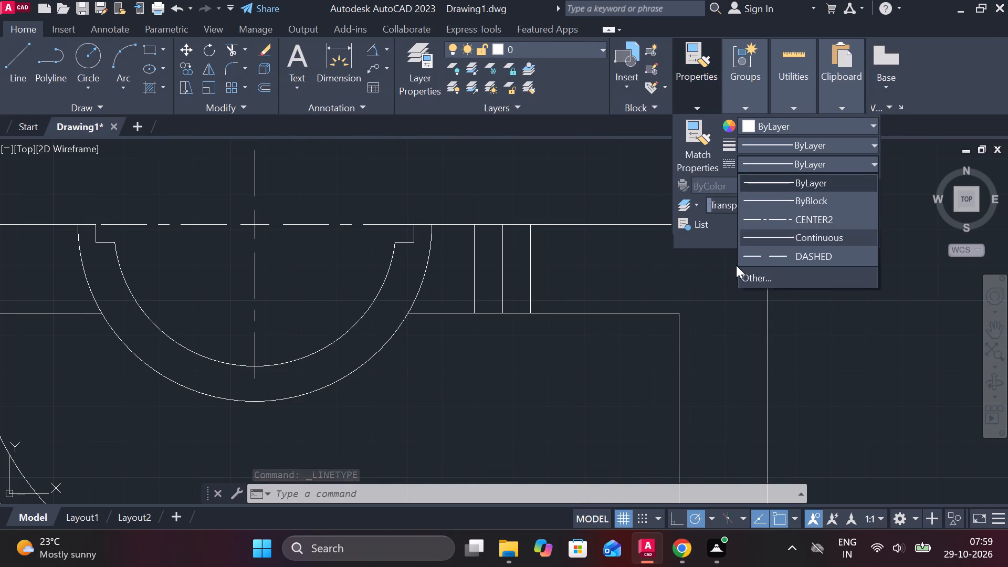
{"action": "left_click", "coordinate": [742, 271]}
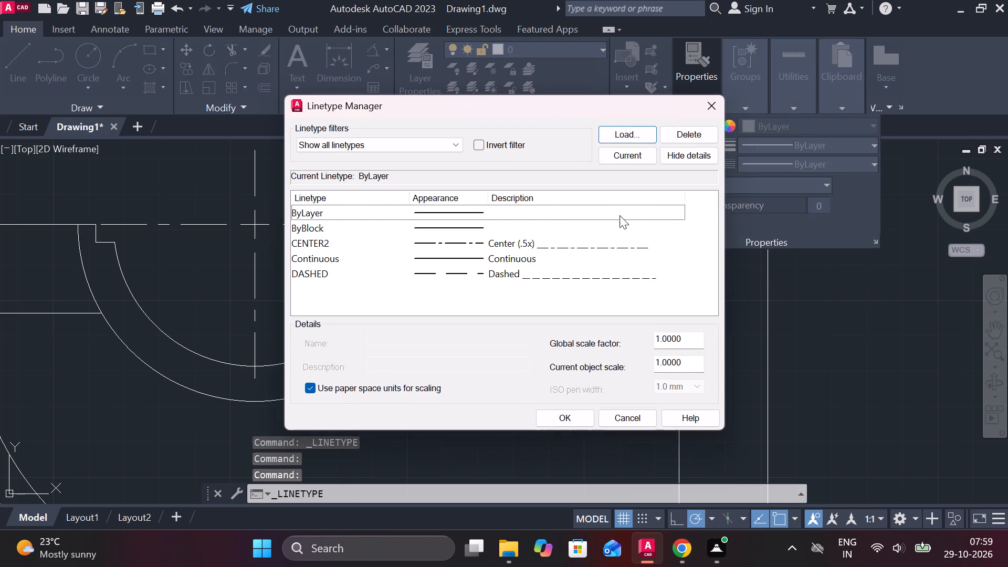
{"action": "left_click_drag", "start_coordinate": [680, 336], "coordinate": [624, 335]}
{"action": "type", "text": ".6"}
{"action": "left_click_drag", "start_coordinate": [683, 361], "coordinate": [677, 361]}
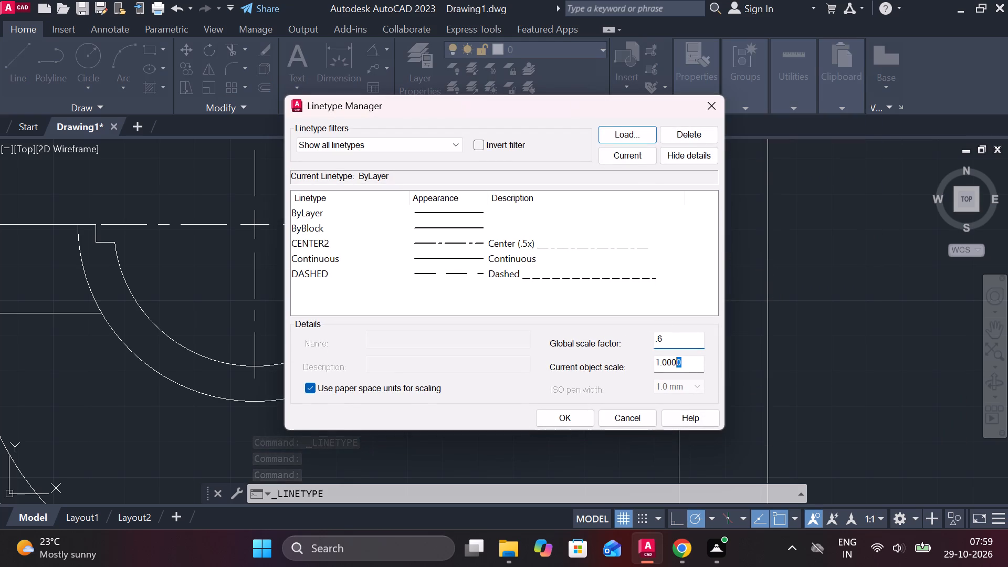
{"action": "left_click_drag", "start_coordinate": [677, 361], "coordinate": [649, 362]}
{"action": "type", "text": ".6"}
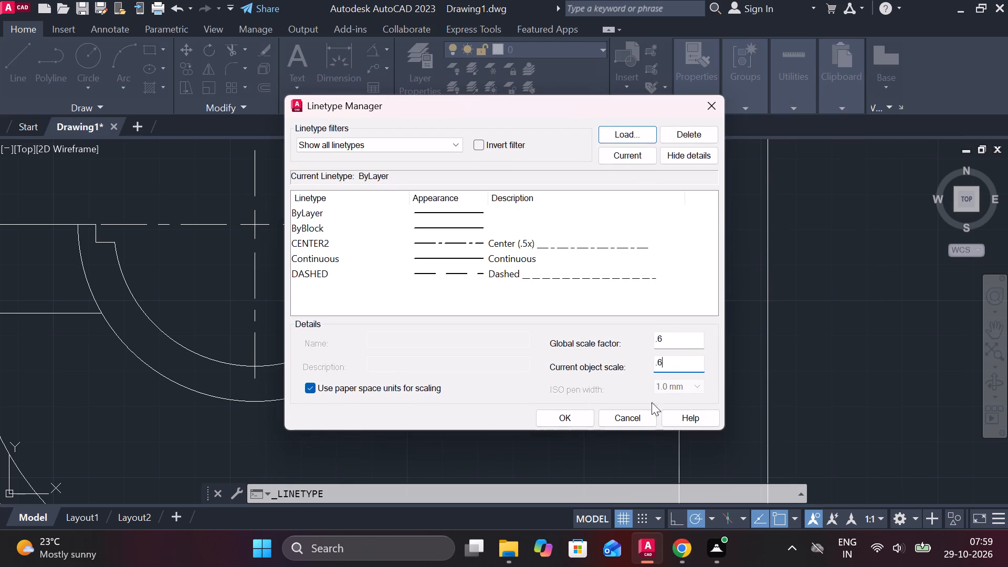
{"action": "left_click", "coordinate": [574, 415]}
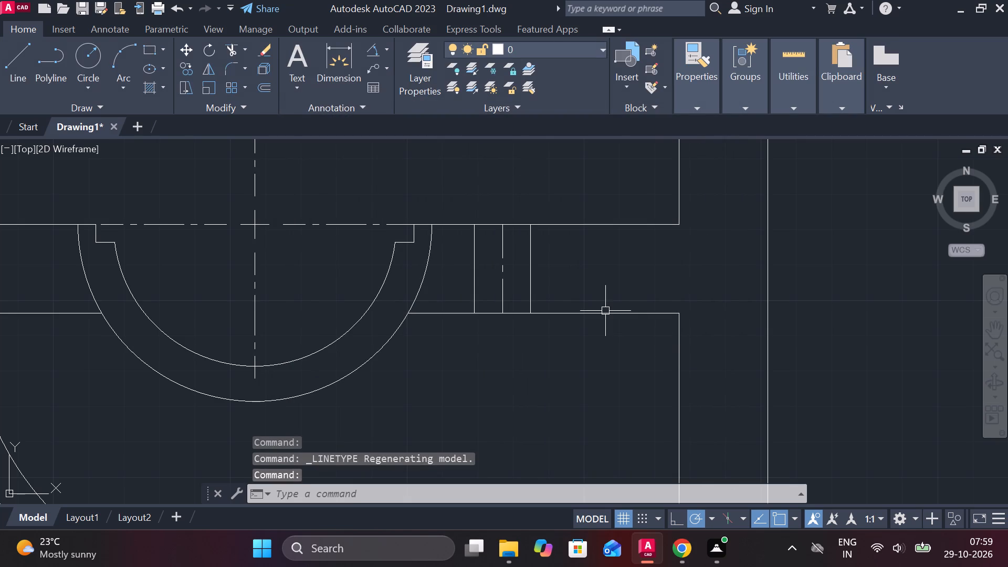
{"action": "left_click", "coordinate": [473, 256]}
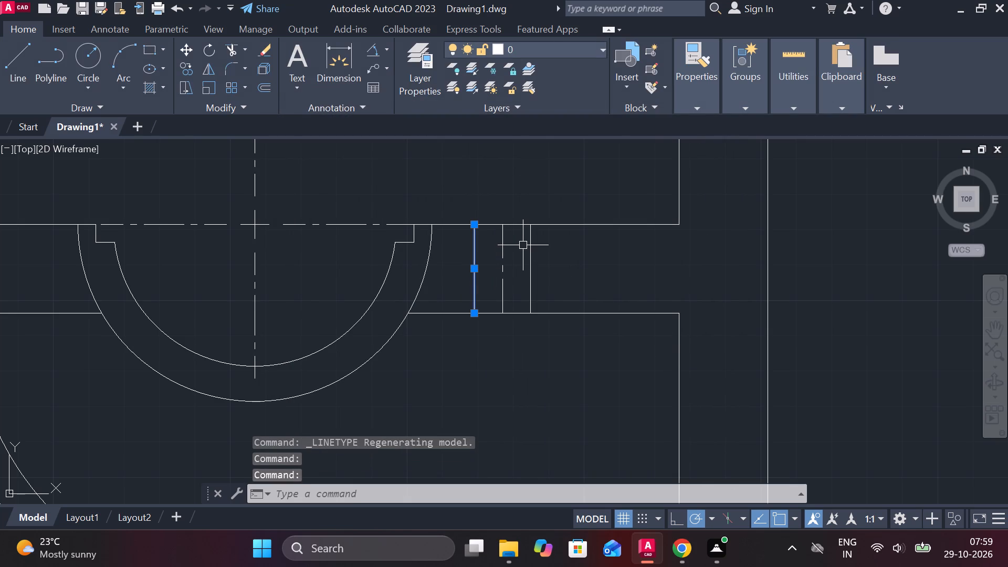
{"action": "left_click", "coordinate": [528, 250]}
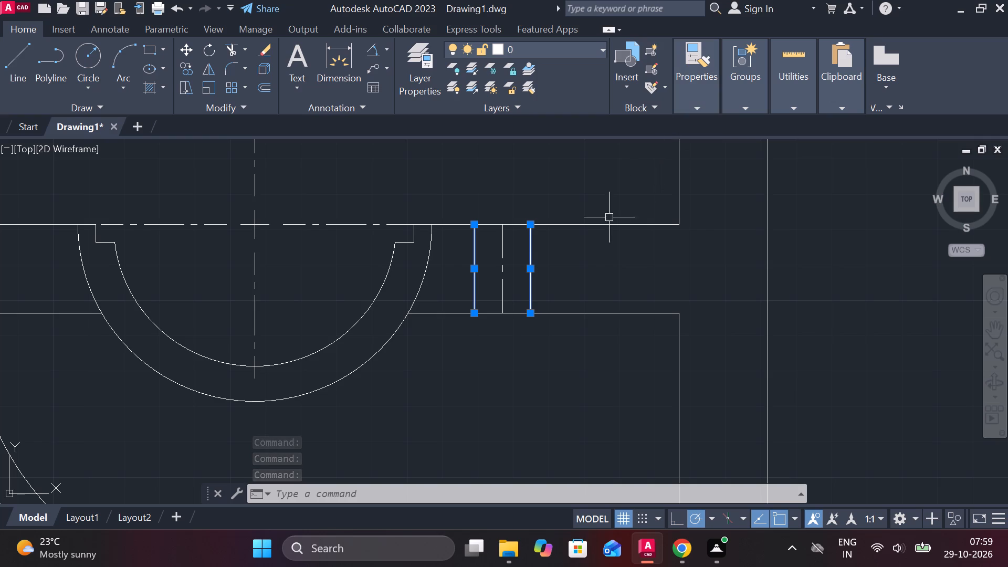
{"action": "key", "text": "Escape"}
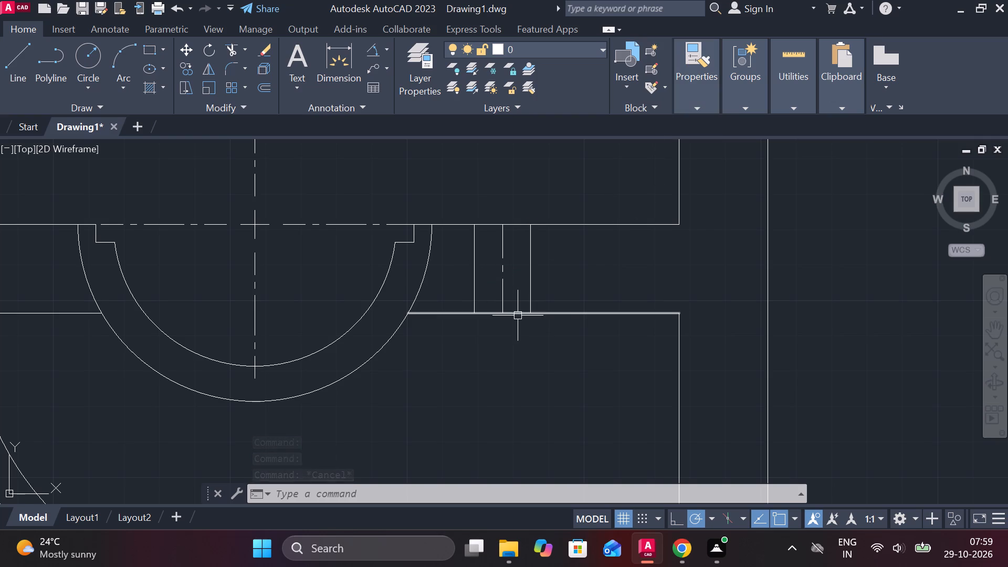
Offset the arm's lower edge between the outer semicircle and the plate upward by 5.
{"action": "middle_click_drag", "start_coordinate": [566, 311], "coordinate": [516, 380]}
{"action": "left_click", "coordinate": [523, 382]}
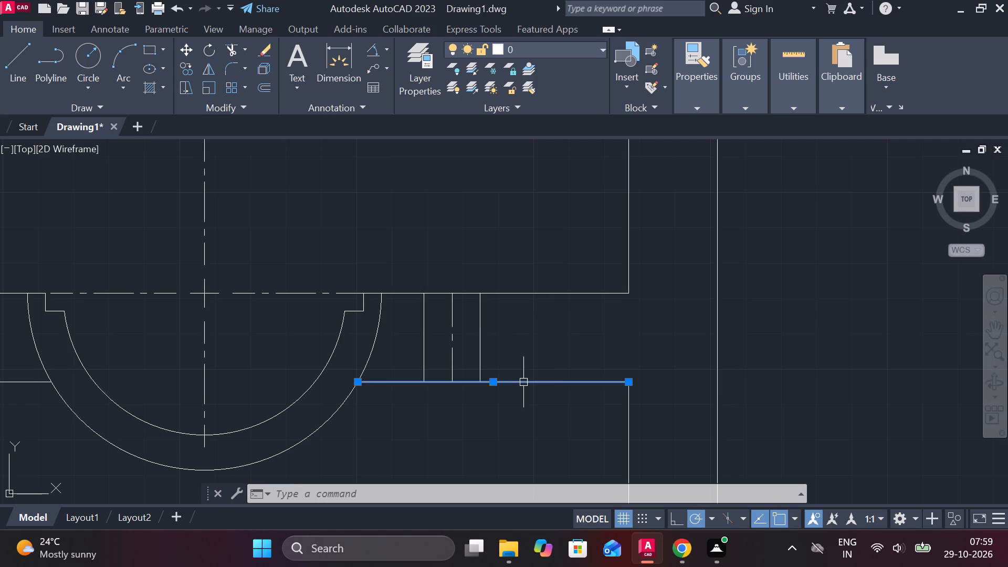
{"action": "key", "text": "o"}
{"action": "key", "text": "Return"}
{"action": "key", "text": "Return"}
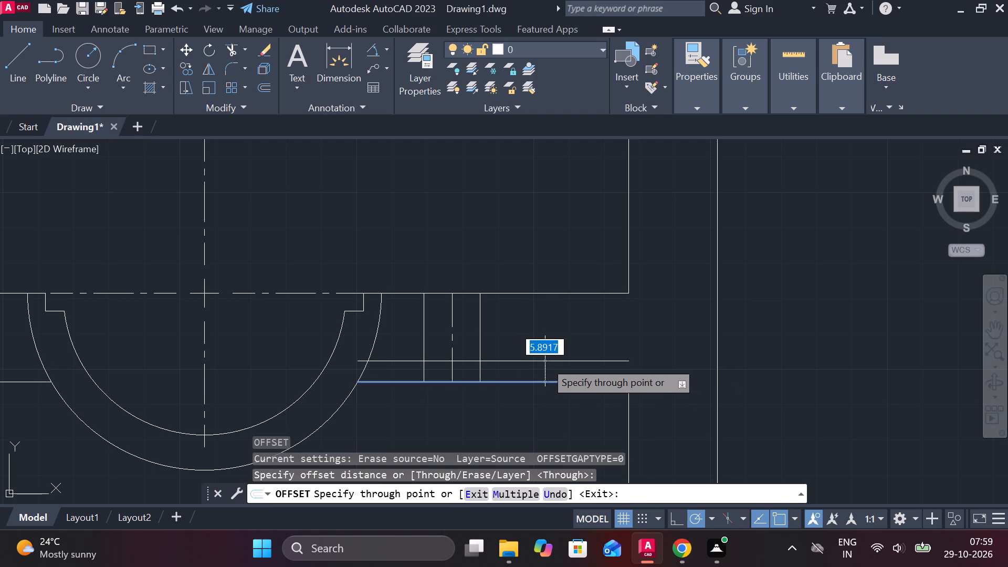
{"action": "key", "text": "5"}
{"action": "key", "text": "Return"}
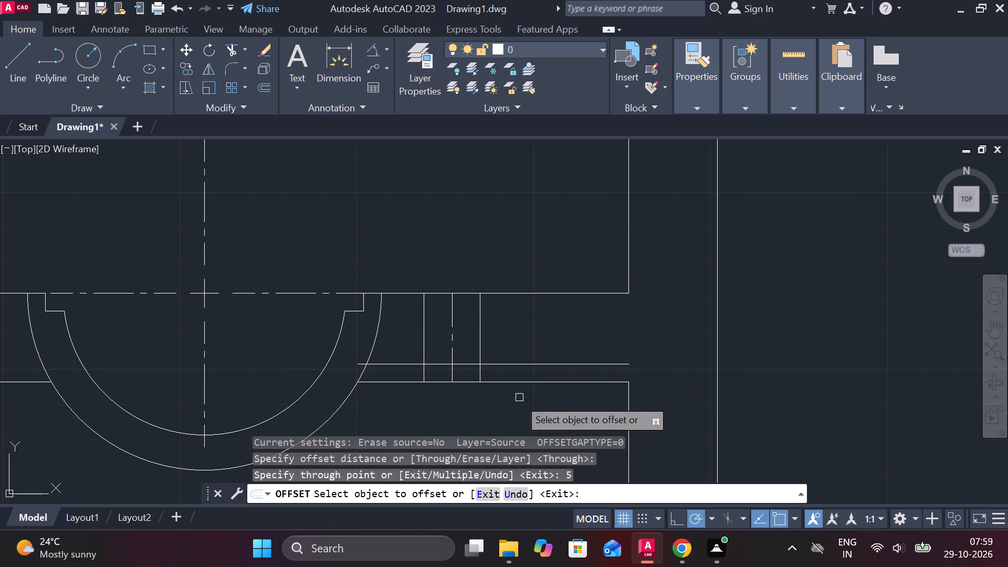
{"action": "key", "text": "Escape"}
Trim the offset line near the arm's lower edge so it remains only between the two sides of the hole.
{"action": "type", "text": "tr"}
{"action": "key", "text": "space"}
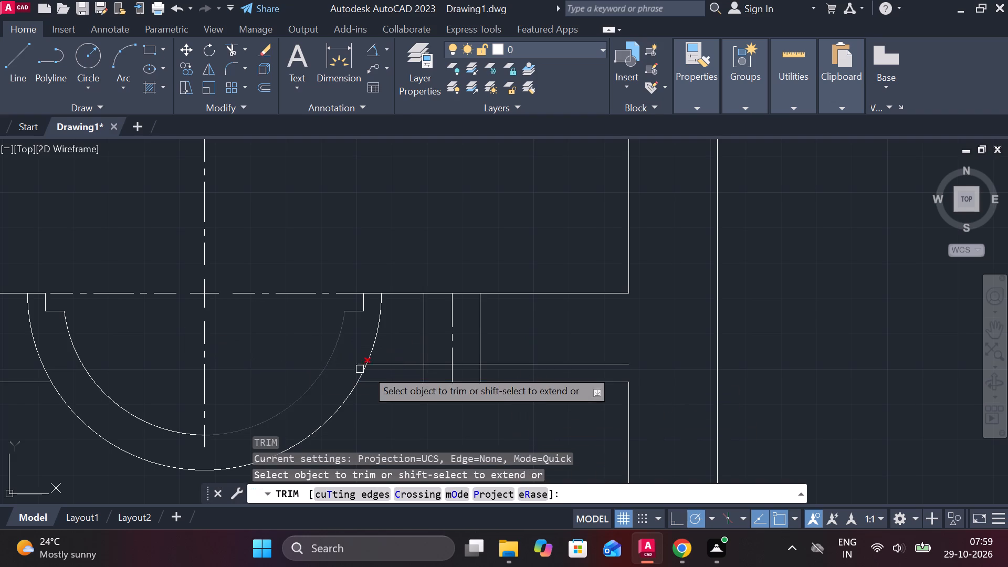
{"action": "scroll", "coordinate": [346, 352], "scroll_direction": "up", "scroll_amount": 2}
{"action": "left_click", "coordinate": [377, 384]}
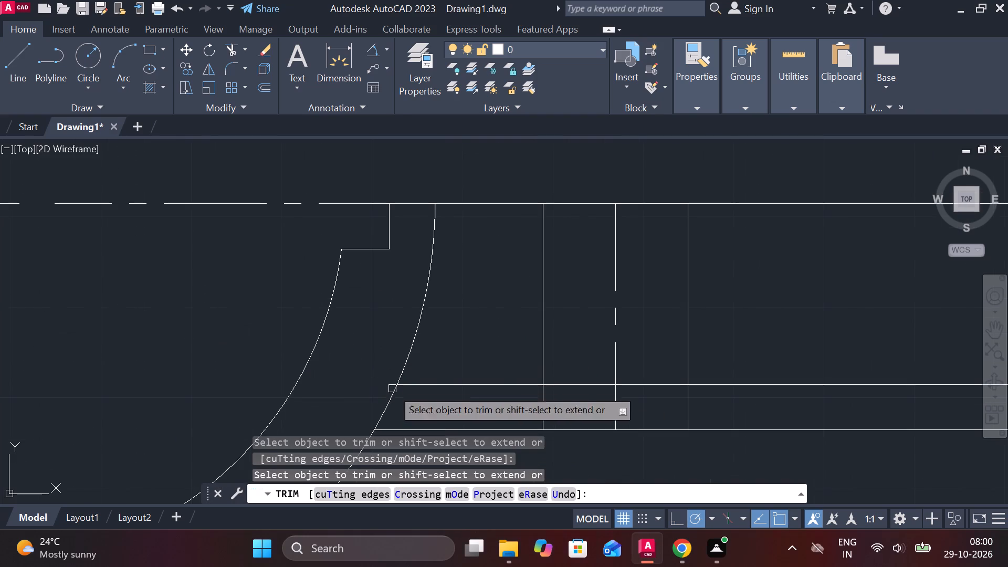
{"action": "left_click", "coordinate": [449, 388]}
{"action": "scroll", "coordinate": [557, 387], "scroll_direction": "down", "scroll_amount": 2}
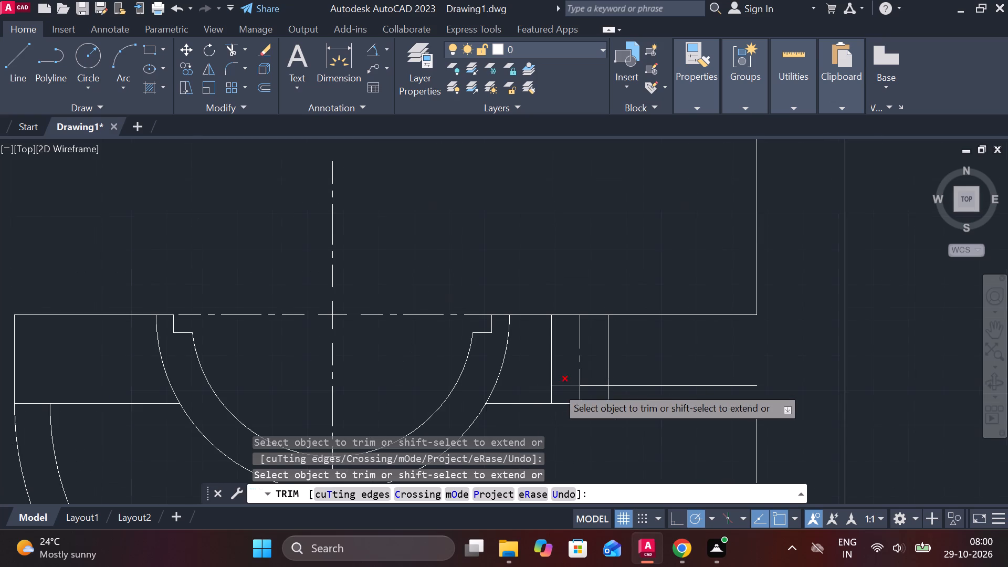
{"action": "left_click", "coordinate": [659, 388]}
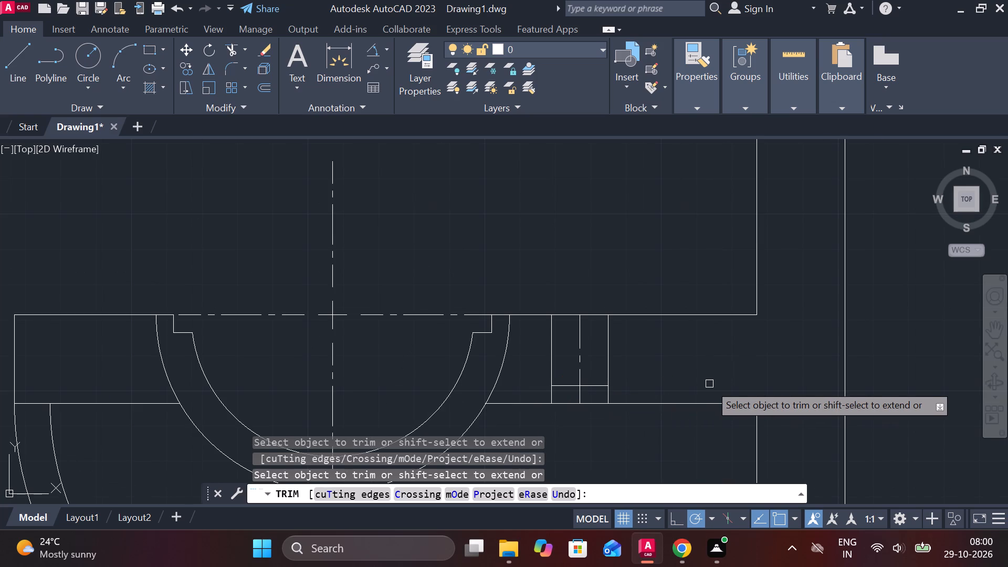
{"action": "key", "text": "Escape"}
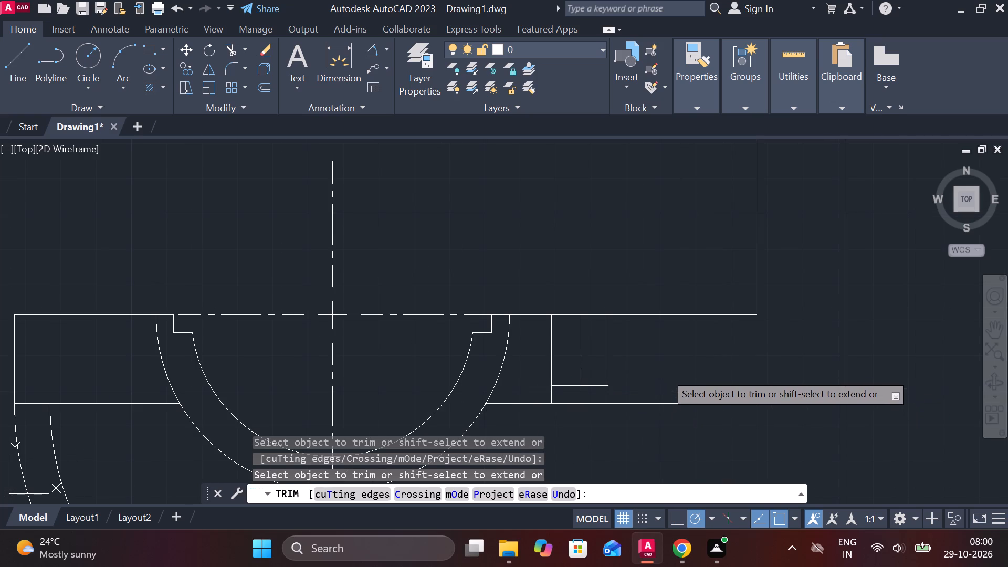
Draw two crossing diagonal lines sloping down and inward from the hole's two bottom corners.
{"action": "scroll", "coordinate": [664, 369], "scroll_direction": "up", "scroll_amount": 1}
{"action": "middle_click_drag", "start_coordinate": [651, 371], "coordinate": [582, 295]}
{"action": "key", "text": "l"}
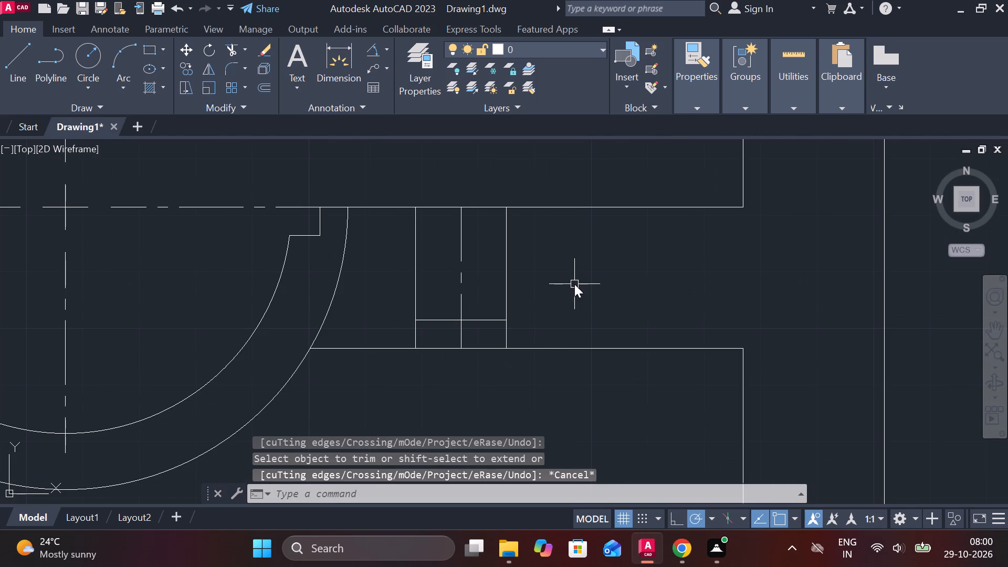
{"action": "key", "text": "Return"}
{"action": "left_click", "coordinate": [418, 352]}
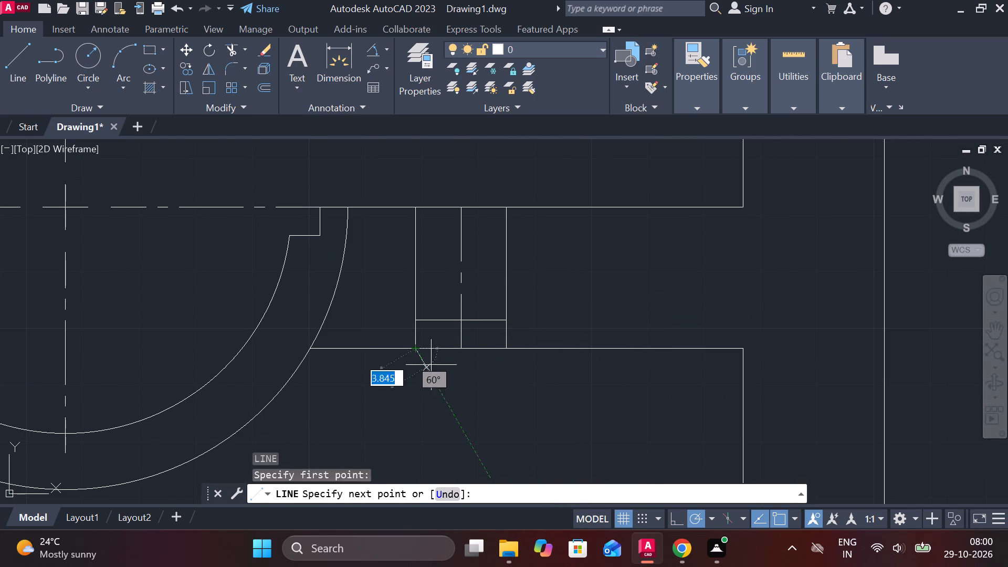
{"action": "left_click", "coordinate": [490, 403]}
{"action": "key", "text": "Escape"}
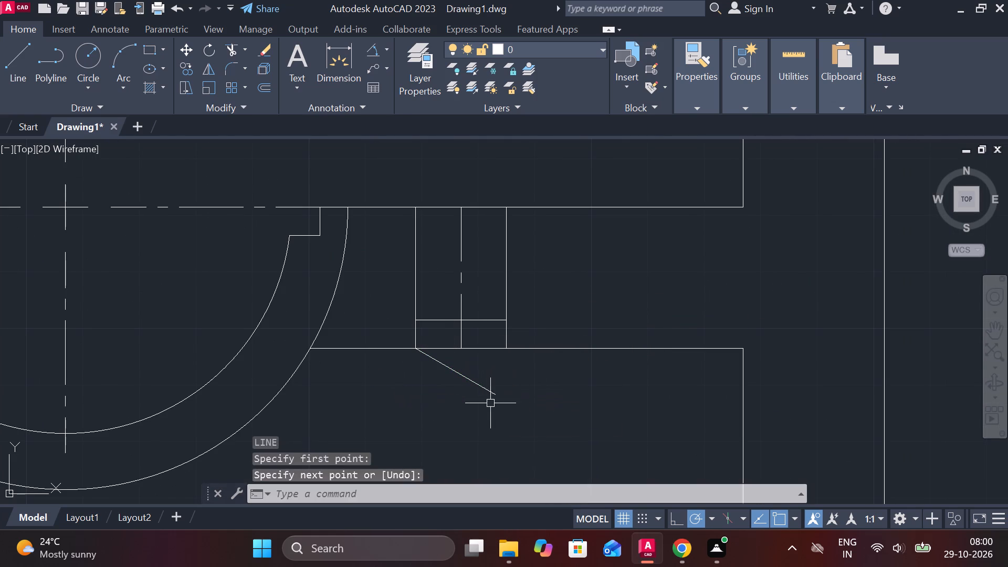
{"action": "key", "text": "space"}
{"action": "left_click", "coordinate": [501, 345]}
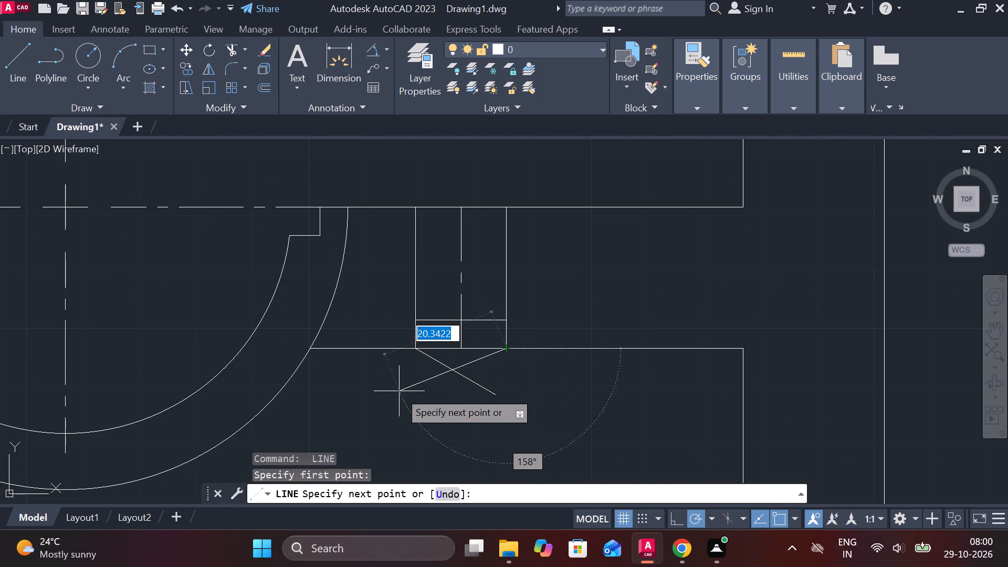
{"action": "left_click", "coordinate": [394, 413]}
{"action": "key", "text": "Escape"}
Trim the diagonal lines beyond their crossing to leave a pointed V tip under the hole.
{"action": "type", "text": "tr"}
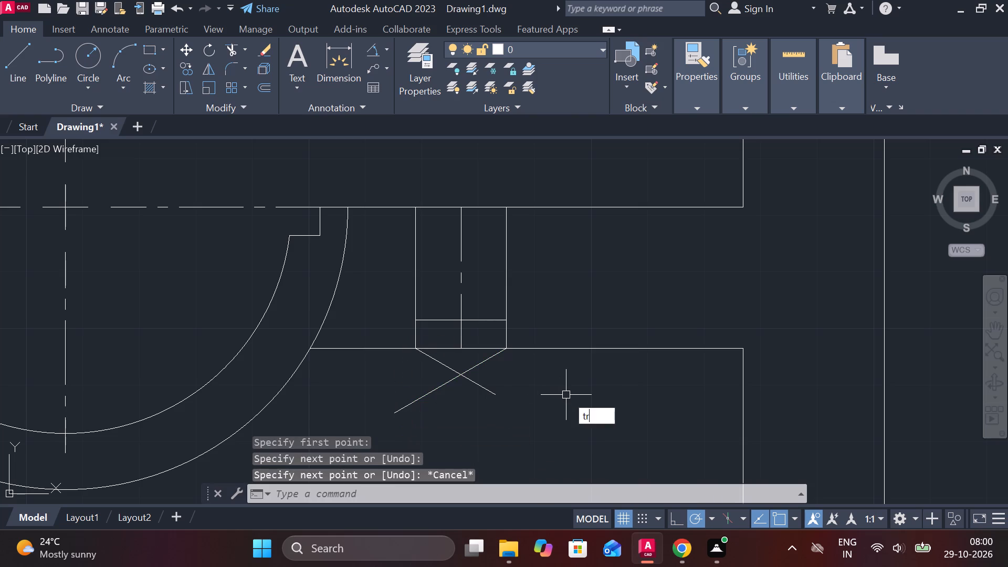
{"action": "key", "text": "space"}
{"action": "left_click", "coordinate": [476, 384]}
{"action": "left_click", "coordinate": [416, 389]}
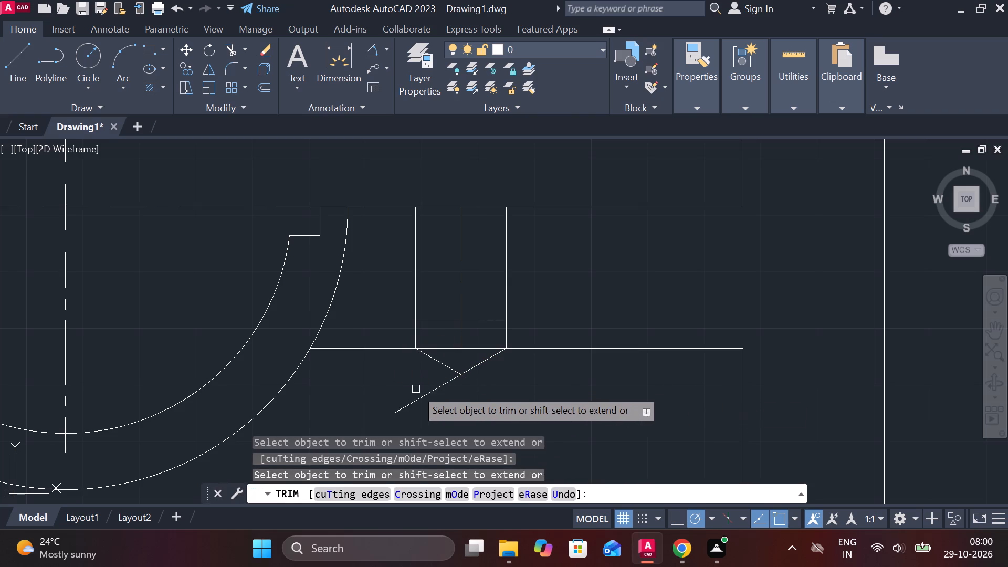
{"action": "left_click", "coordinate": [451, 399]}
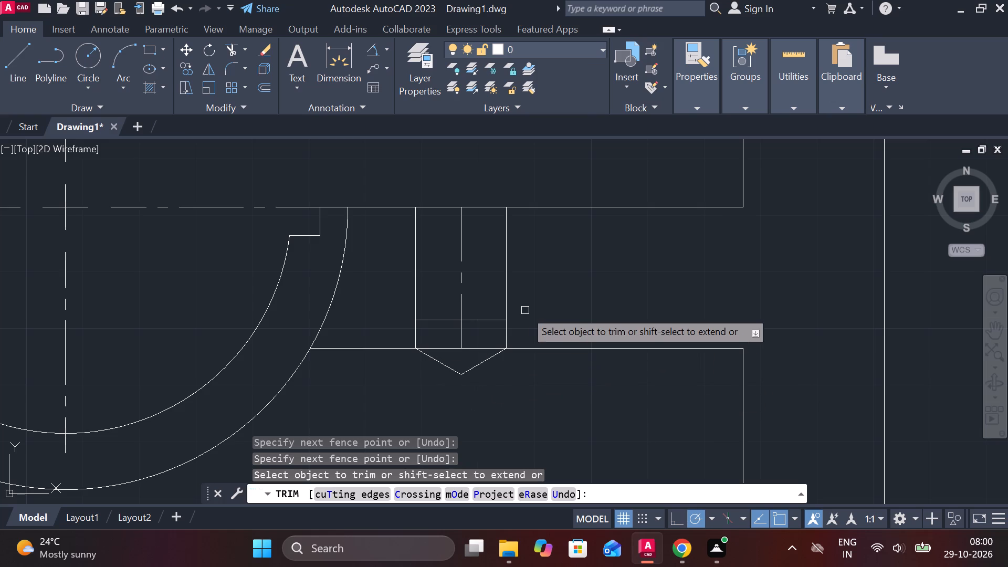
{"action": "key", "text": "Escape"}
Extend the hole's centre line slightly below the V tip and slightly above the arm's top edge.
{"action": "scroll", "coordinate": [532, 304], "scroll_direction": "down", "scroll_amount": 3}
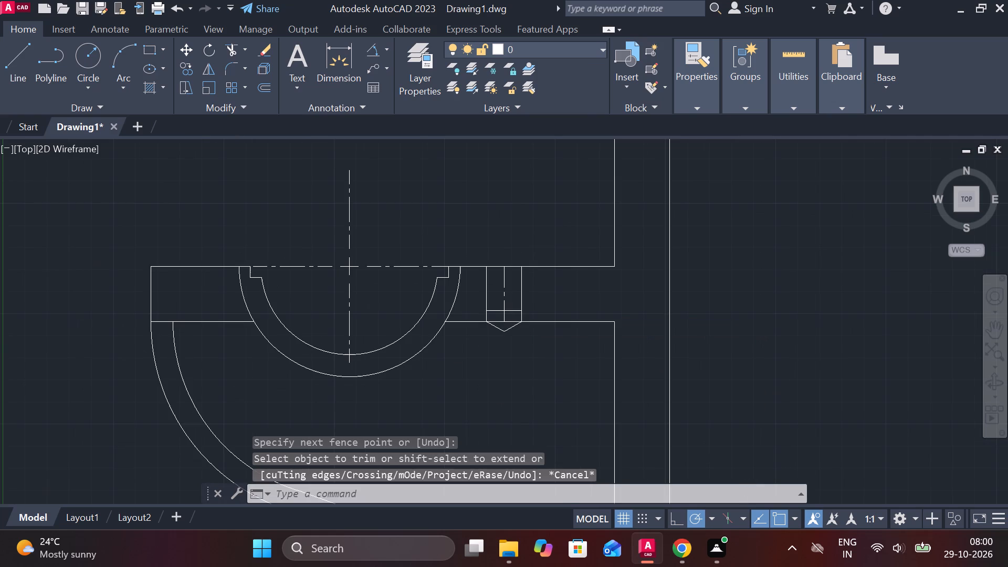
{"action": "scroll", "coordinate": [491, 316], "scroll_direction": "up", "scroll_amount": 2}
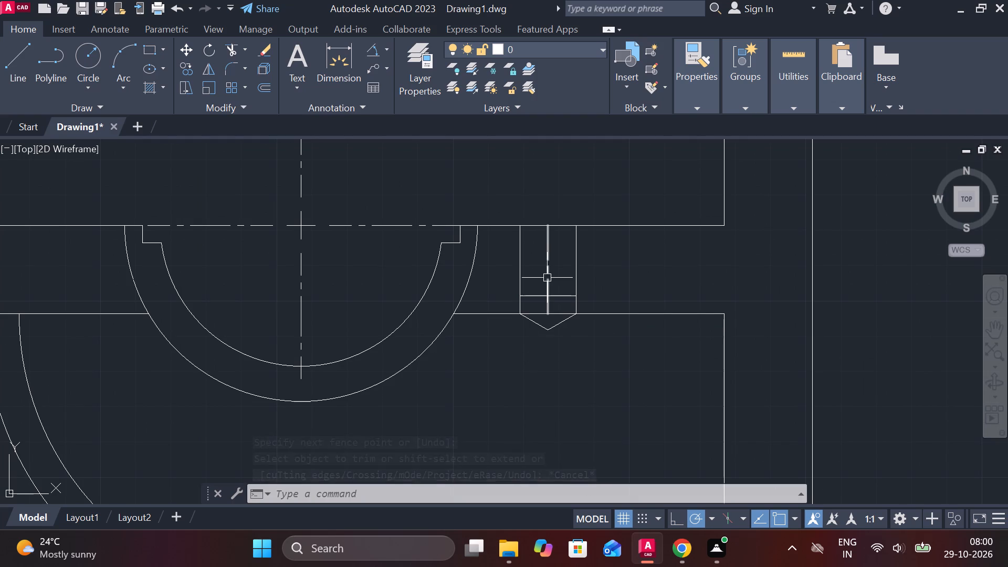
{"action": "left_click", "coordinate": [548, 256]}
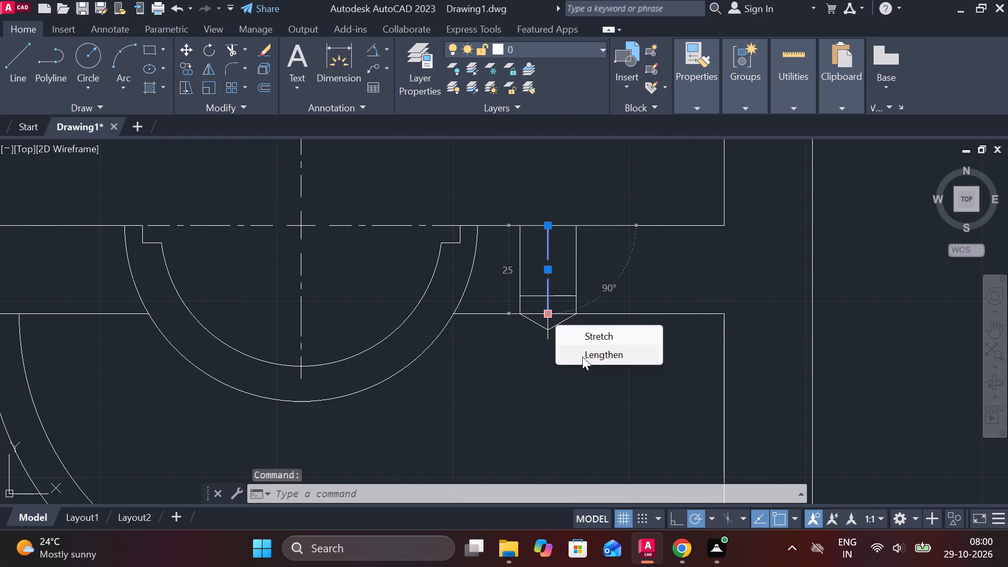
{"action": "left_click", "coordinate": [582, 356]}
{"action": "left_click", "coordinate": [567, 382]}
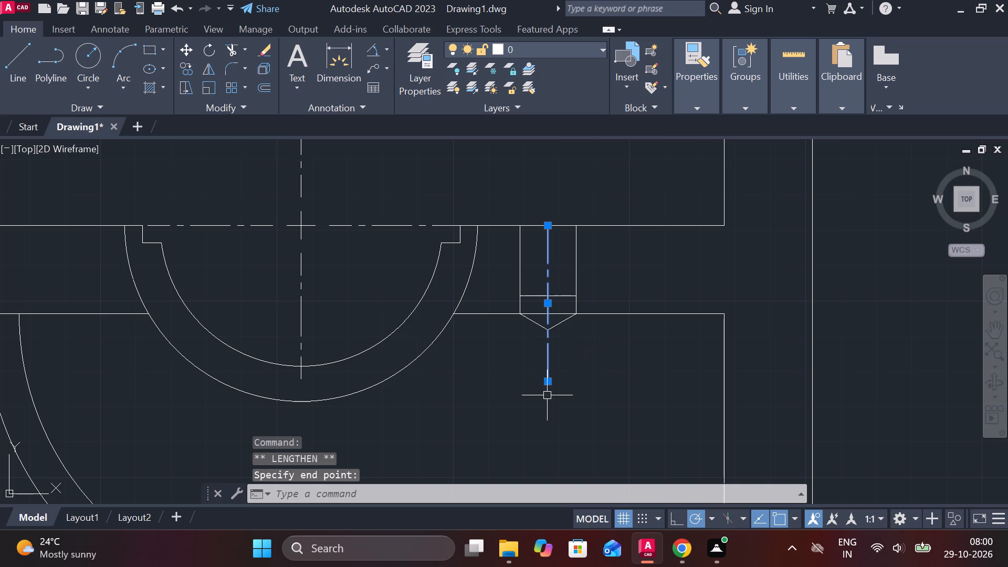
{"action": "left_click", "coordinate": [548, 384]}
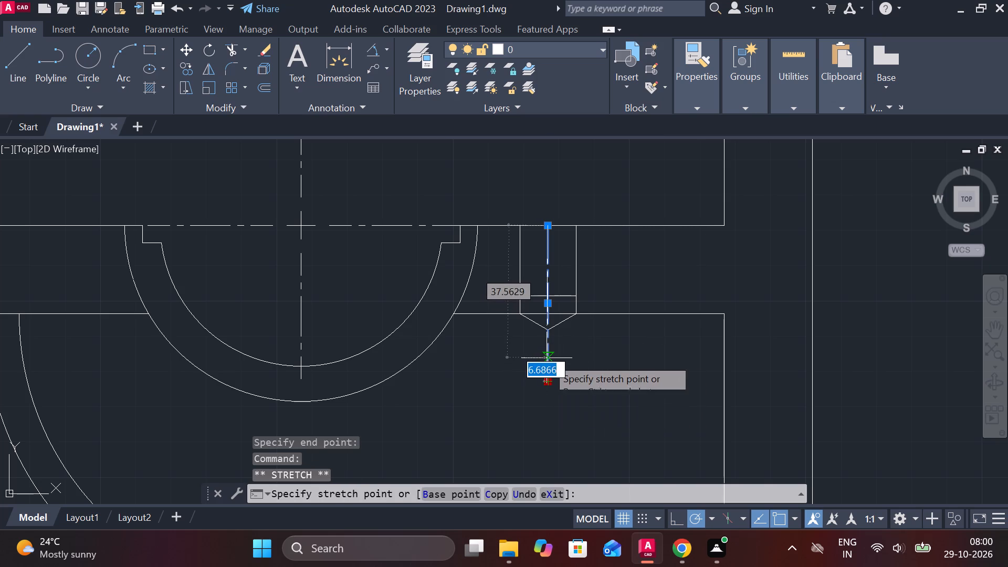
{"action": "left_click", "coordinate": [547, 350]}
{"action": "key", "text": "Escape"}
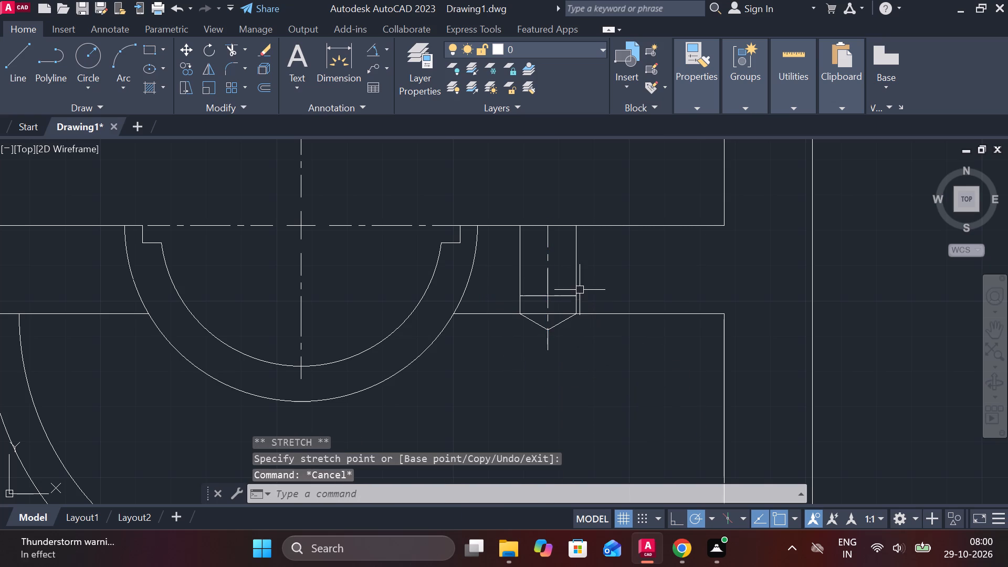
{"action": "left_click", "coordinate": [547, 245]}
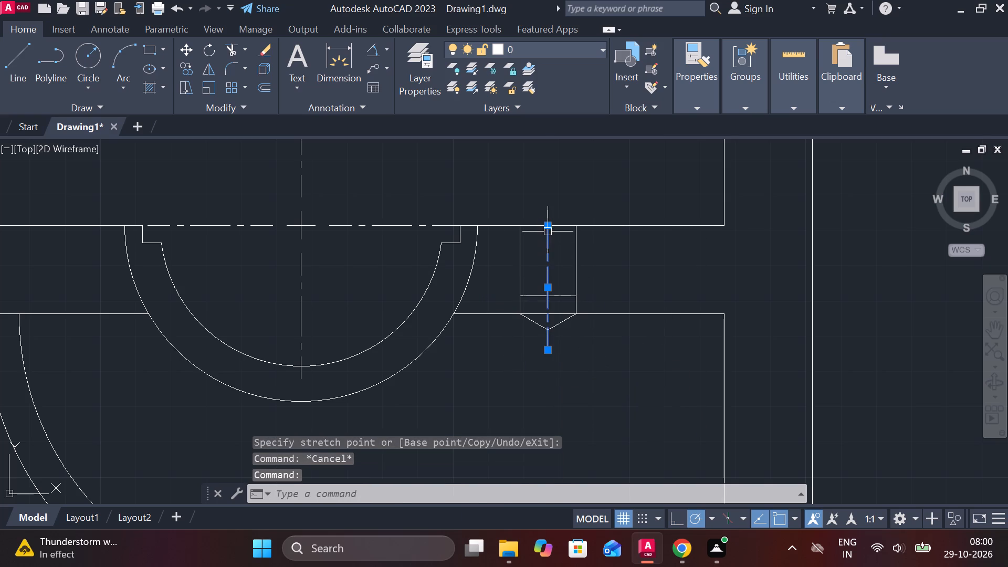
{"action": "left_click", "coordinate": [548, 226]}
{"action": "left_click", "coordinate": [547, 203]}
{"action": "key", "text": "Escape"}
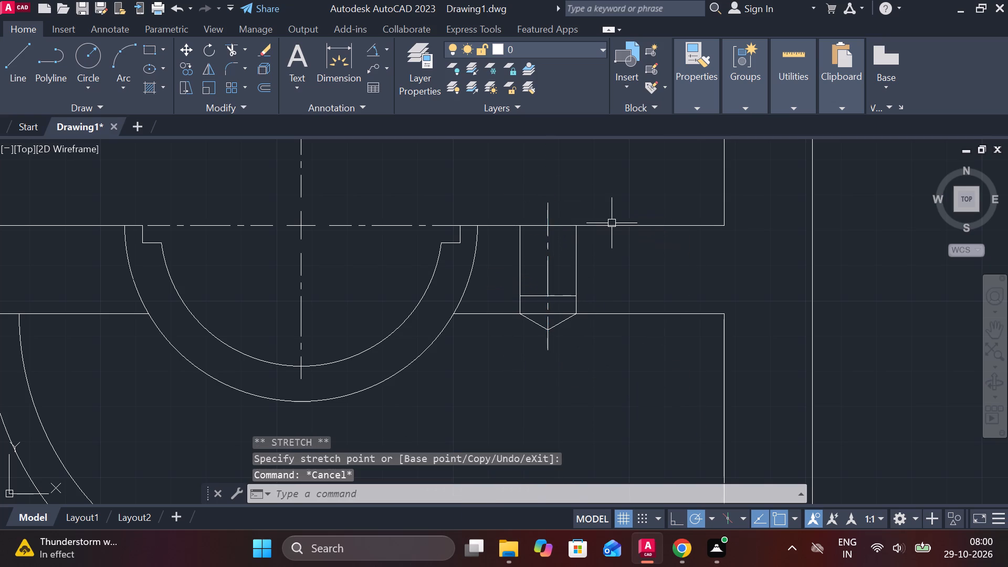
Draw a closed rectangle 25 wide and 100 high with lines, directly above the plate and aligned with its sides.
{"action": "scroll", "coordinate": [627, 243], "scroll_direction": "down", "scroll_amount": 2}
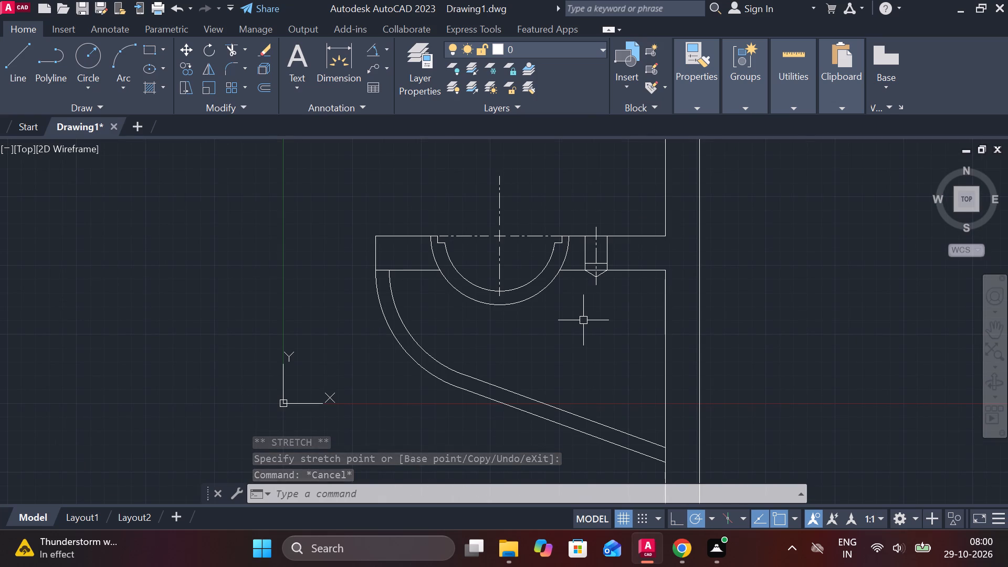
{"action": "middle_click_drag", "start_coordinate": [595, 334], "coordinate": [598, 520]}
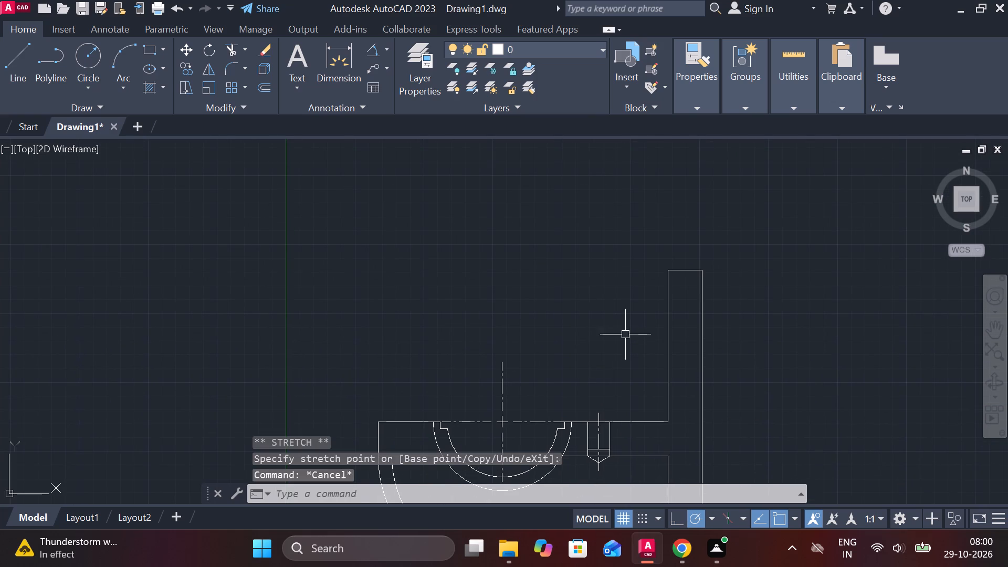
{"action": "key", "text": "l"}
{"action": "key", "text": "Return"}
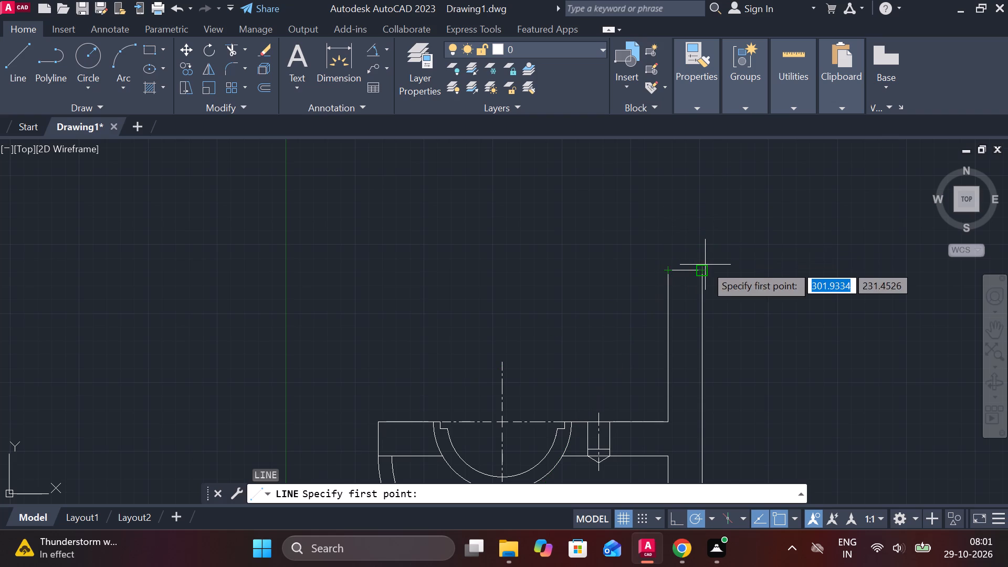
{"action": "double_click", "coordinate": [701, 195]}
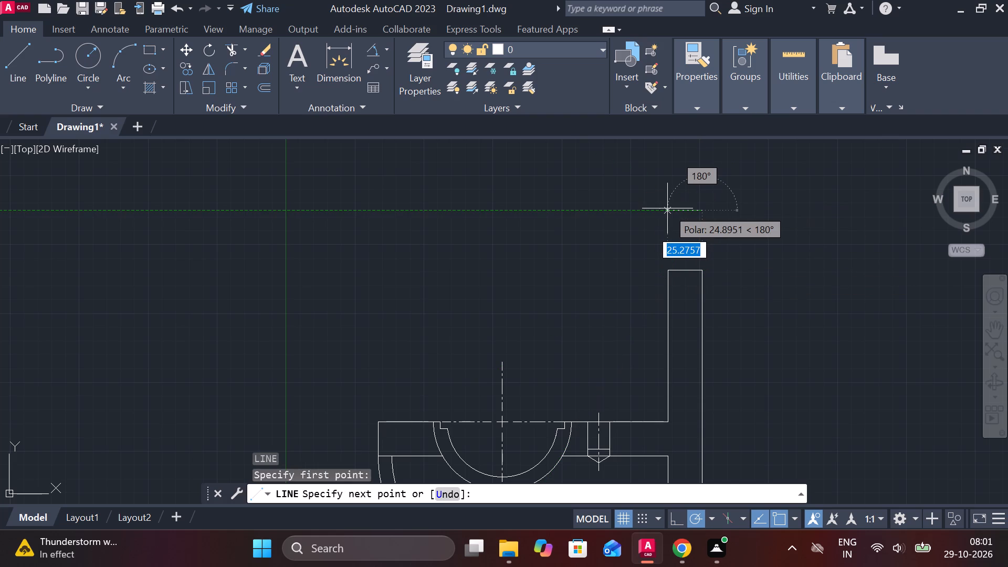
{"action": "middle_click_drag", "start_coordinate": [705, 169], "coordinate": [705, 288]}
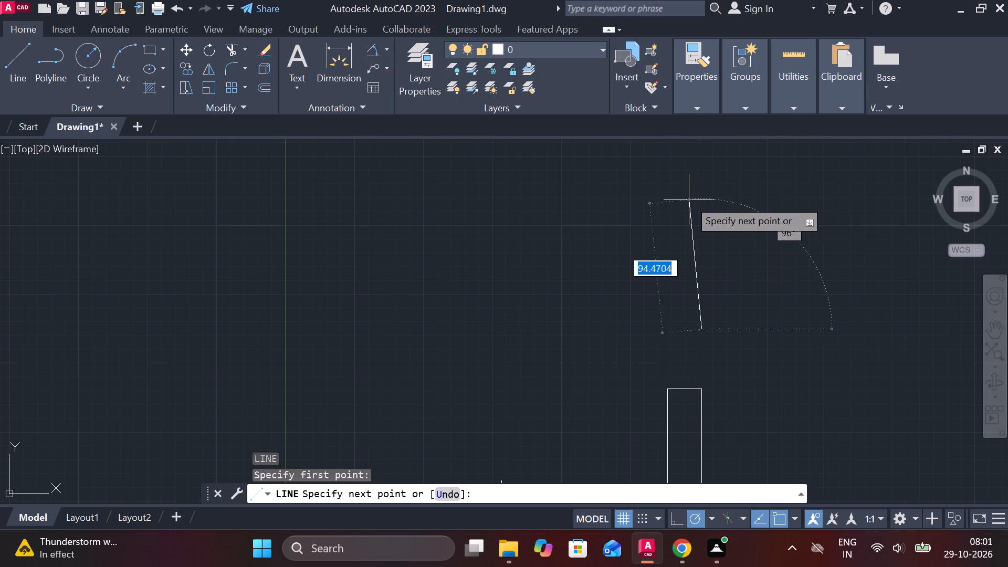
{"action": "type", "text": "100"}
{"action": "key", "text": "Return"}
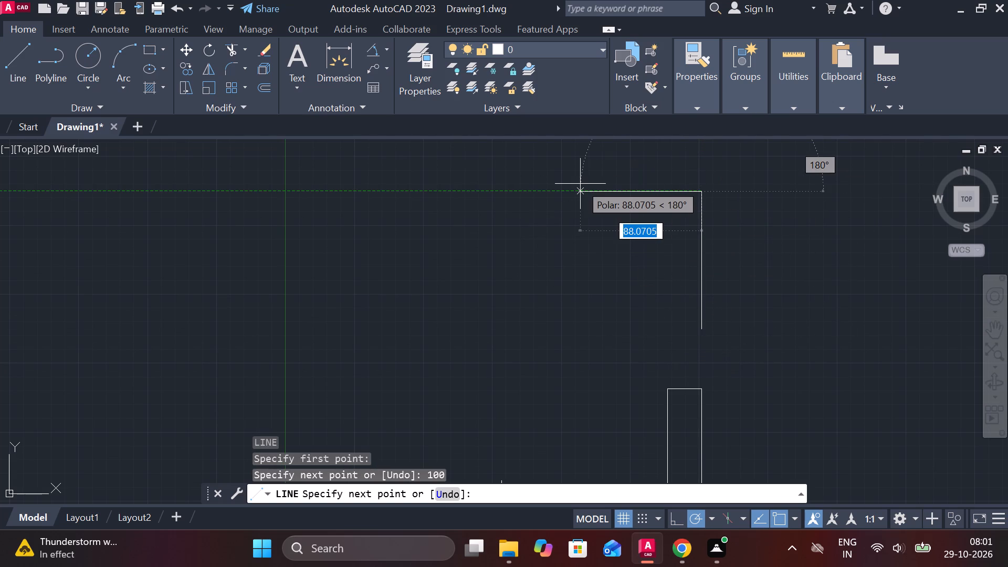
{"action": "type", "text": "25"}
{"action": "key", "text": "space"}
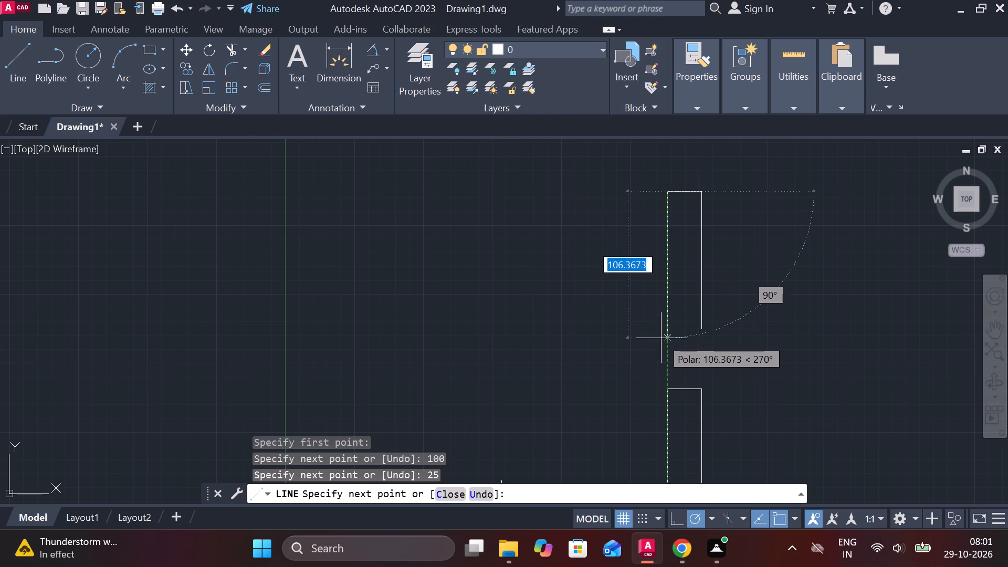
{"action": "type", "text": "100"}
{"action": "key", "text": "Return"}
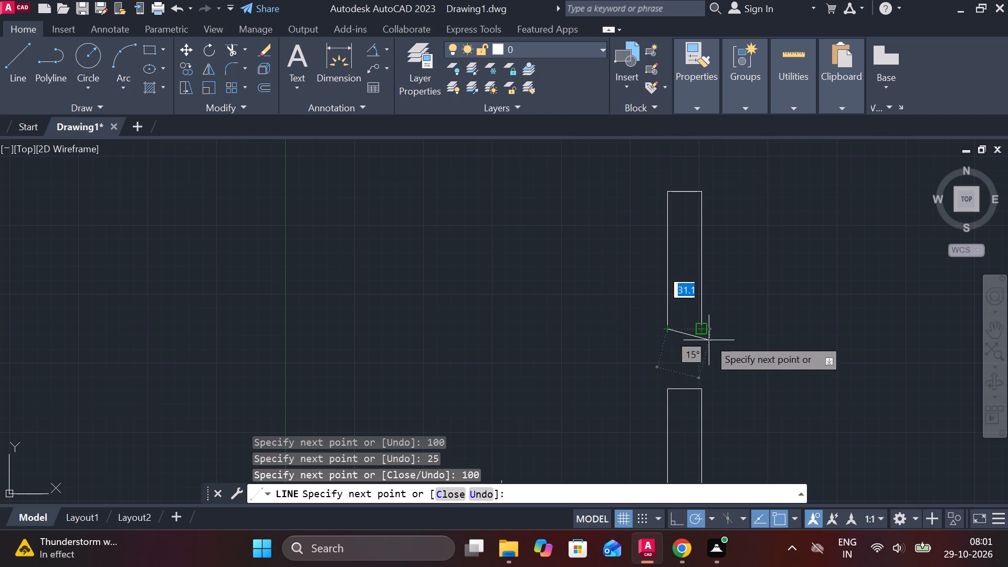
{"action": "left_click", "coordinate": [706, 330]}
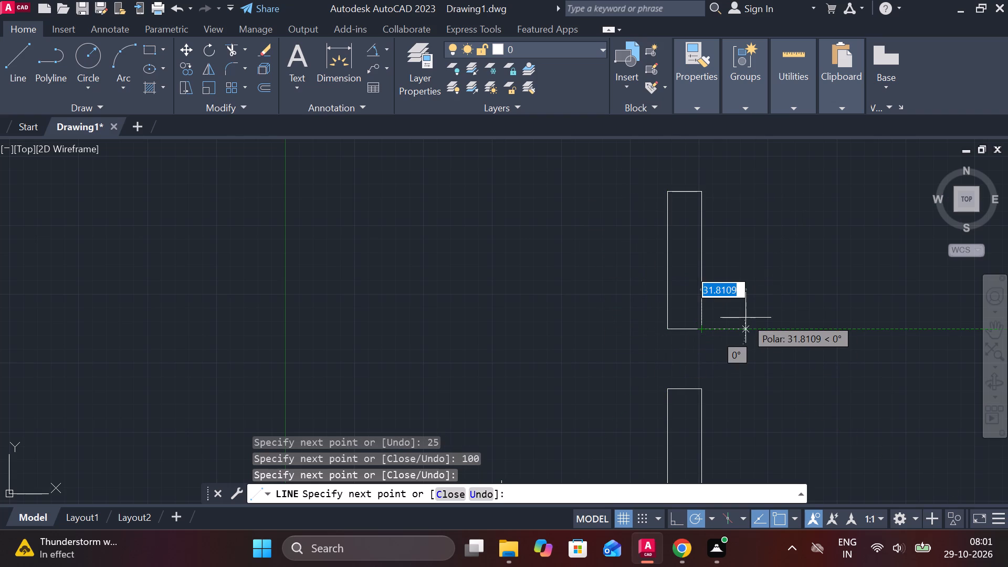
{"action": "key", "text": "Escape"}
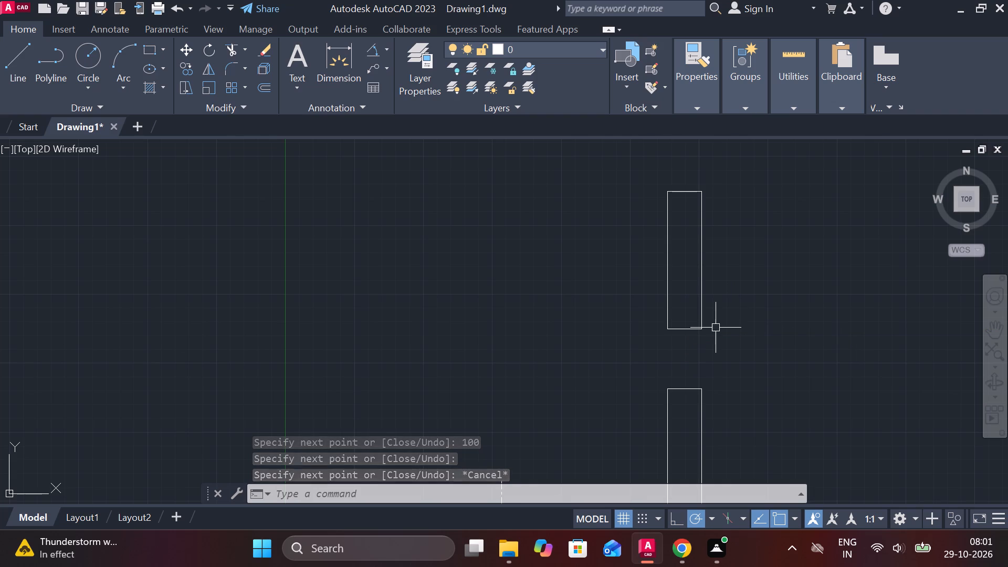
Draw the upper view's arm from above the lower arm's left end: a 100 high left edge and a 210 top edge to the rectangle.
{"action": "key", "text": "l"}
{"action": "key", "text": "Return"}
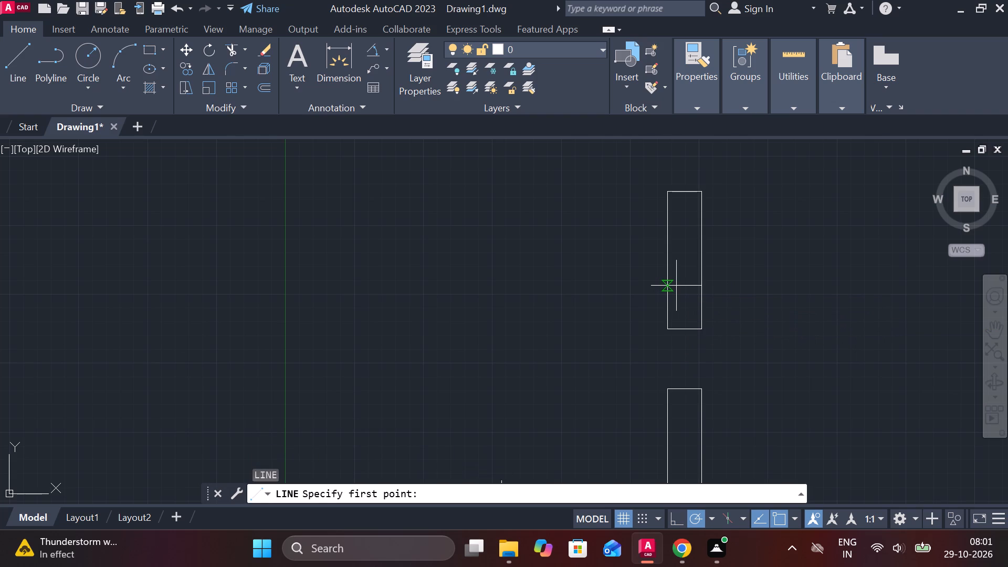
{"action": "scroll", "coordinate": [690, 335], "scroll_direction": "down", "scroll_amount": 2}
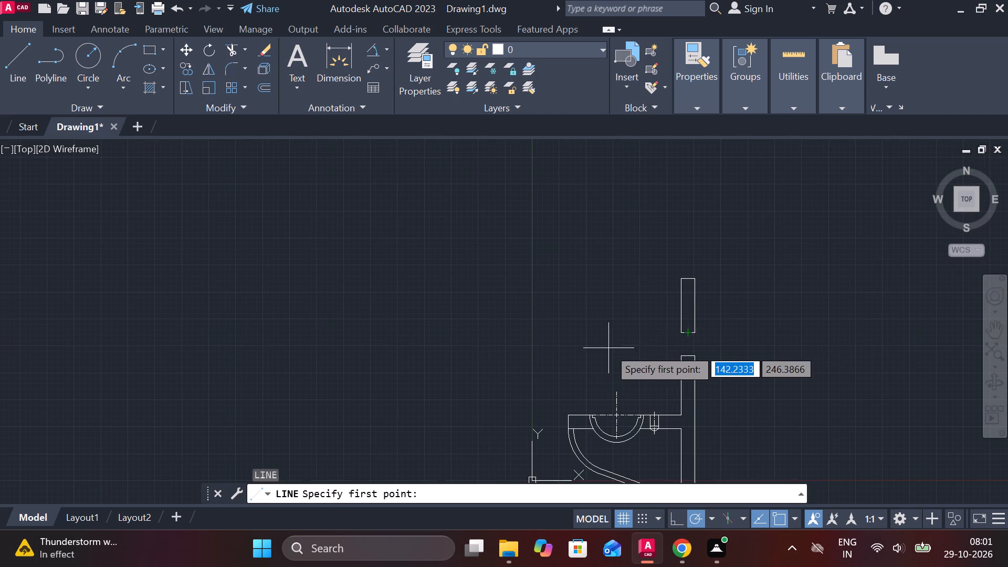
{"action": "left_click", "coordinate": [569, 333]}
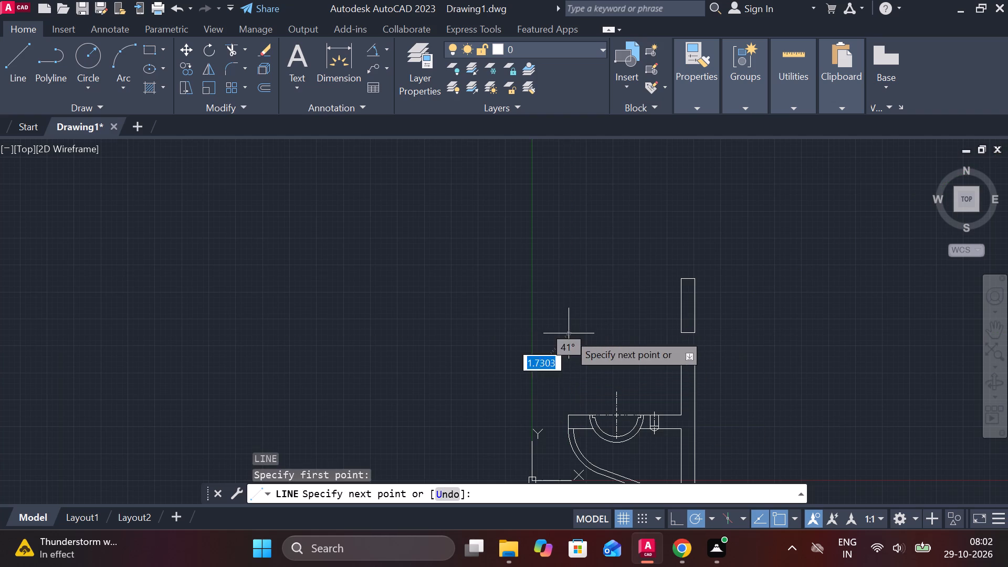
{"action": "scroll", "coordinate": [570, 288], "scroll_direction": "up", "scroll_amount": 2}
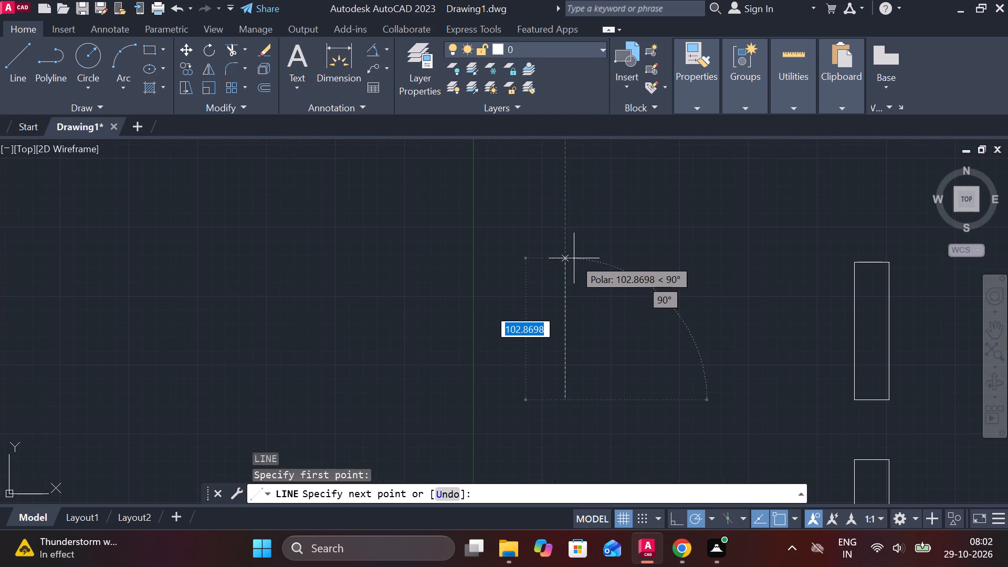
{"action": "type", "text": "100"}
{"action": "key", "text": "Return"}
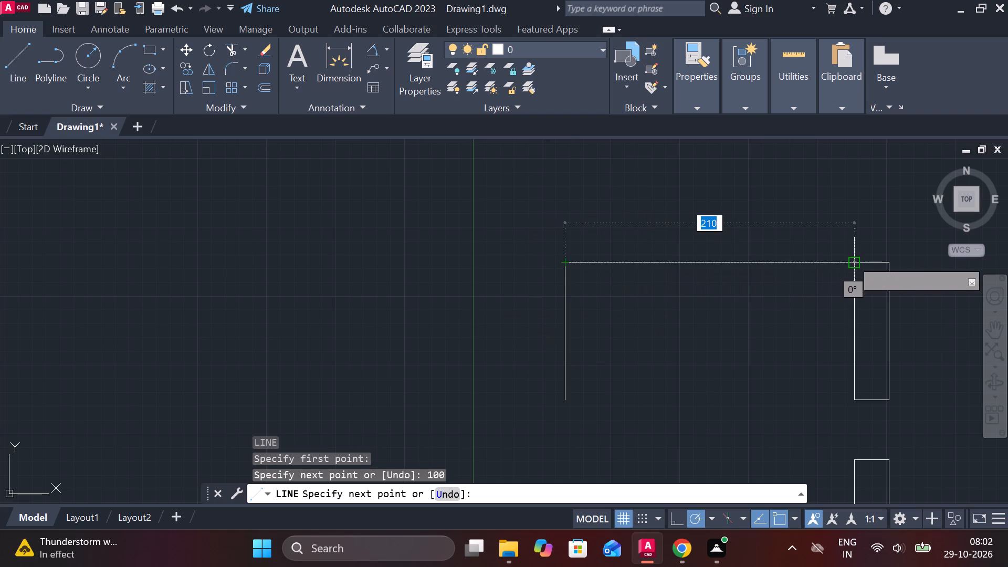
{"action": "middle_click_drag", "start_coordinate": [606, 383], "coordinate": [589, 227]}
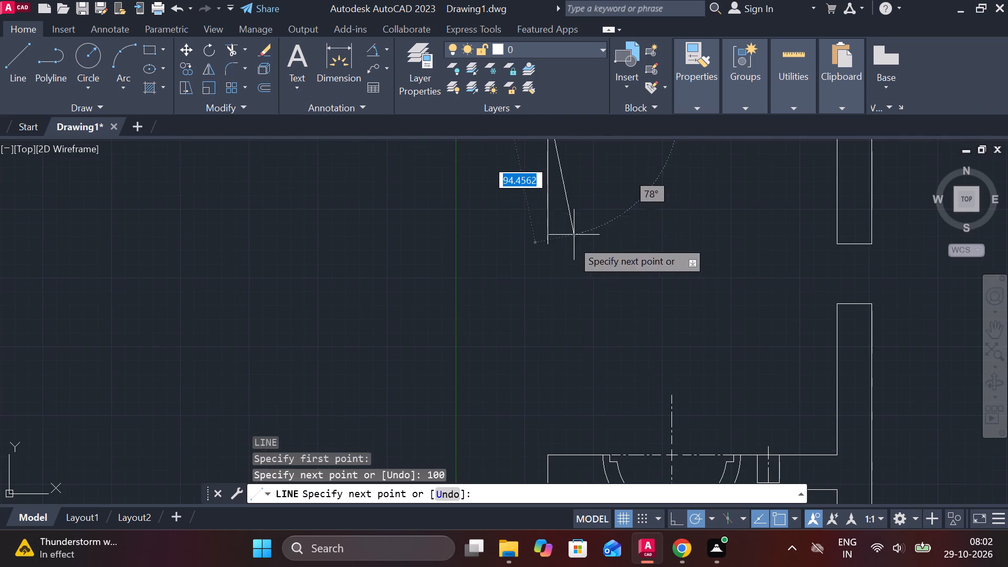
{"action": "scroll", "coordinate": [541, 312], "scroll_direction": "down", "scroll_amount": 1}
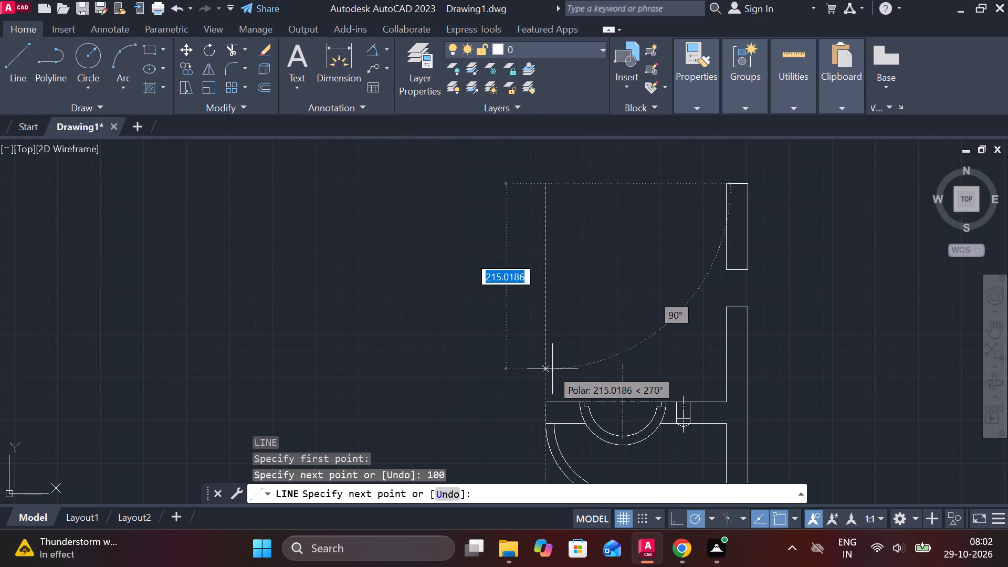
{"action": "middle_click_drag", "start_coordinate": [584, 238], "coordinate": [585, 353]}
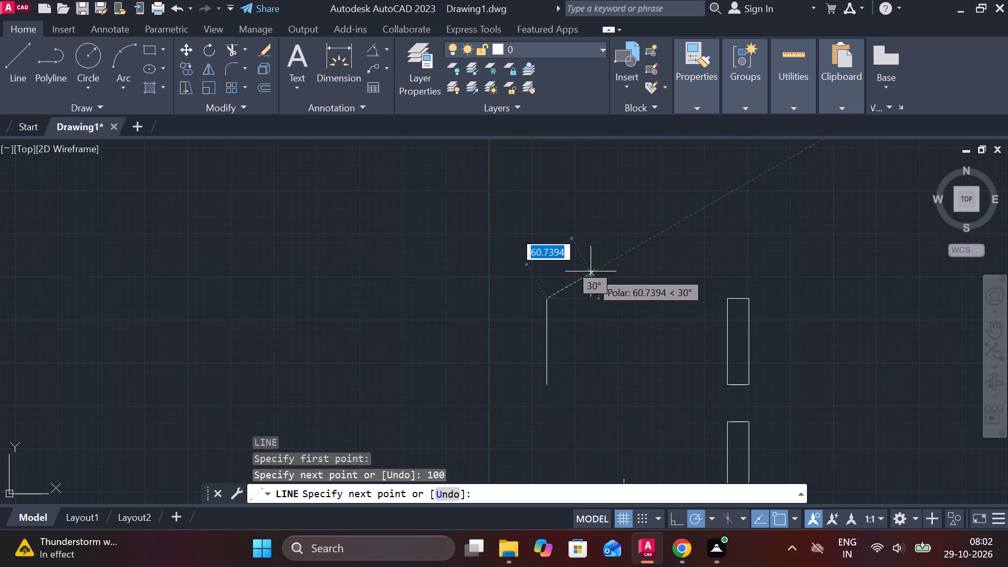
{"action": "left_click", "coordinate": [727, 297]}
{"action": "key", "text": "Escape"}
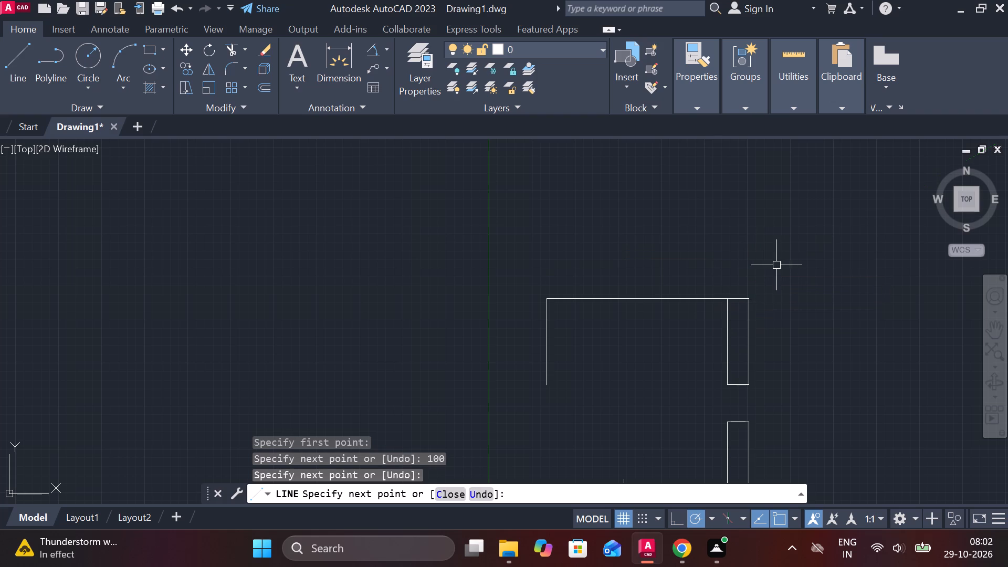
Draw the arm's bottom edge from the left edge's lower end to the rectangle's lower corner.
{"action": "key", "text": "space"}
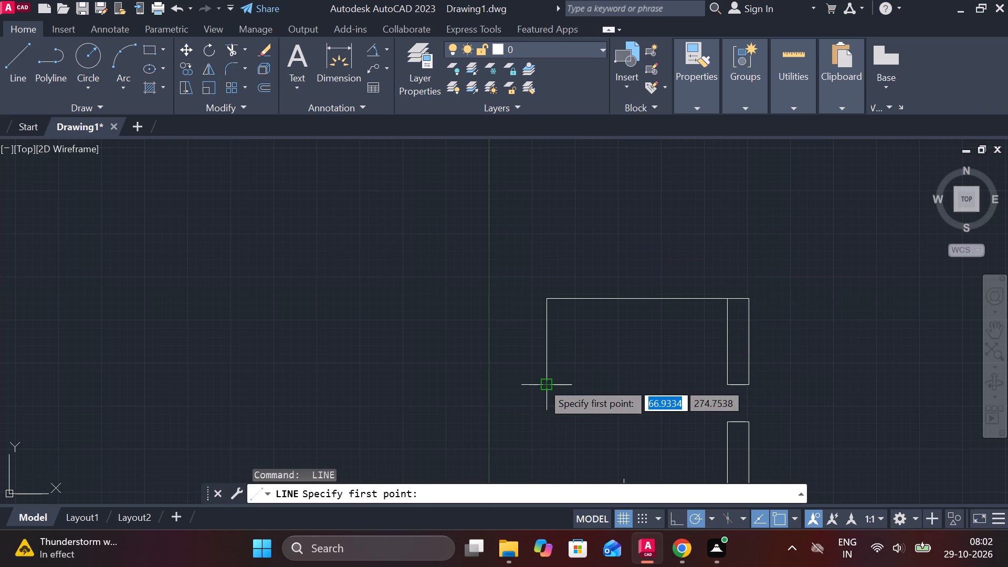
{"action": "left_click", "coordinate": [542, 382]}
{"action": "left_click", "coordinate": [730, 384]}
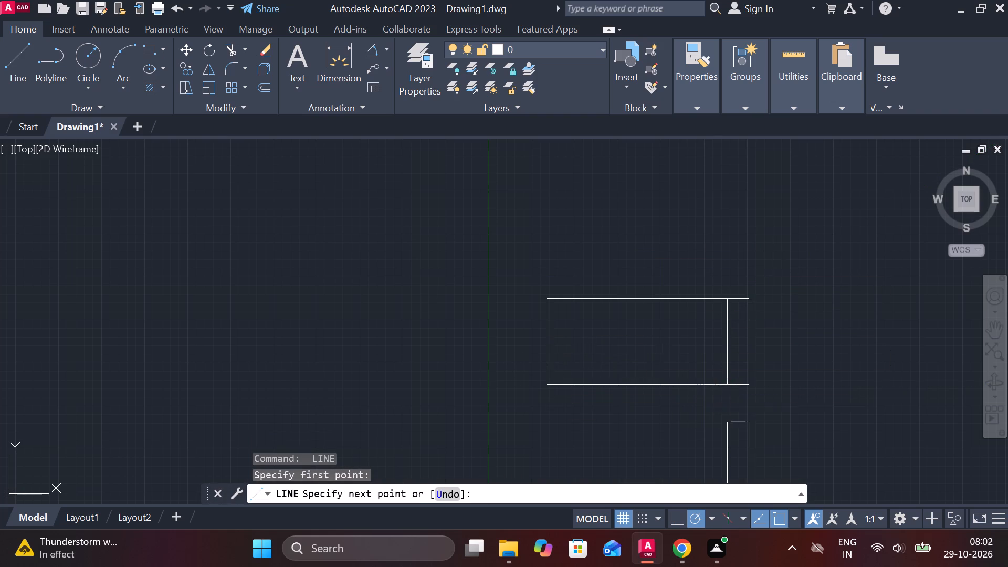
{"action": "key", "text": "Escape"}
Stretch the semicircles' vertical centre line upward until it passes slightly beyond the upper view's top edge.
{"action": "middle_click_drag", "start_coordinate": [726, 406], "coordinate": [641, 322]}
{"action": "scroll", "coordinate": [633, 313], "scroll_direction": "down", "scroll_amount": 1}
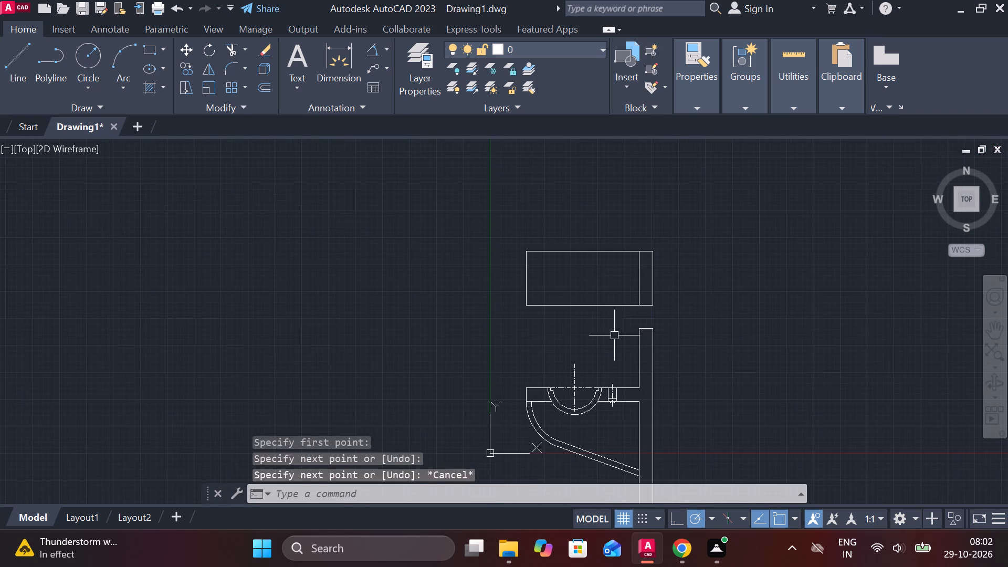
{"action": "scroll", "coordinate": [609, 341], "scroll_direction": "up", "scroll_amount": 1}
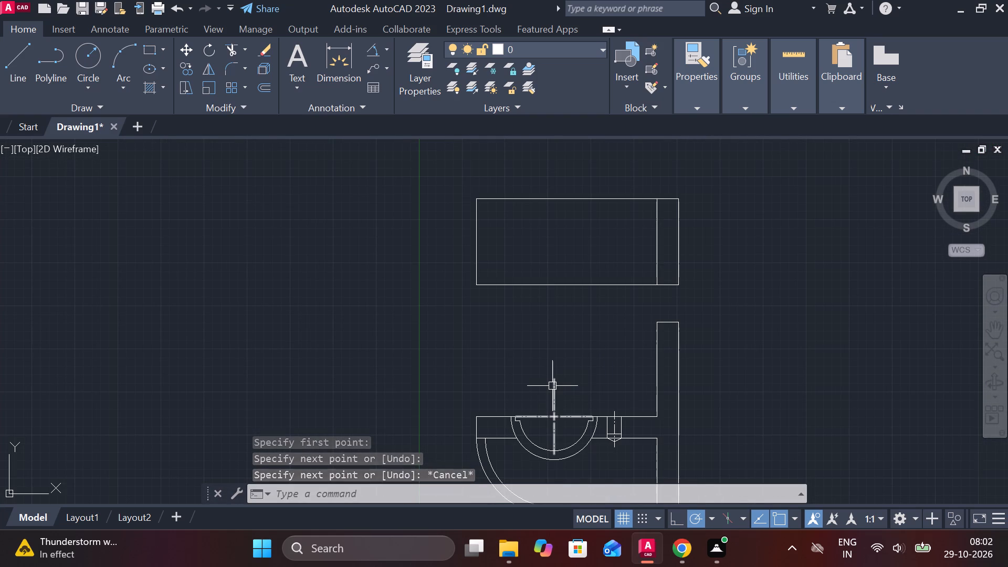
{"action": "left_click", "coordinate": [552, 386]}
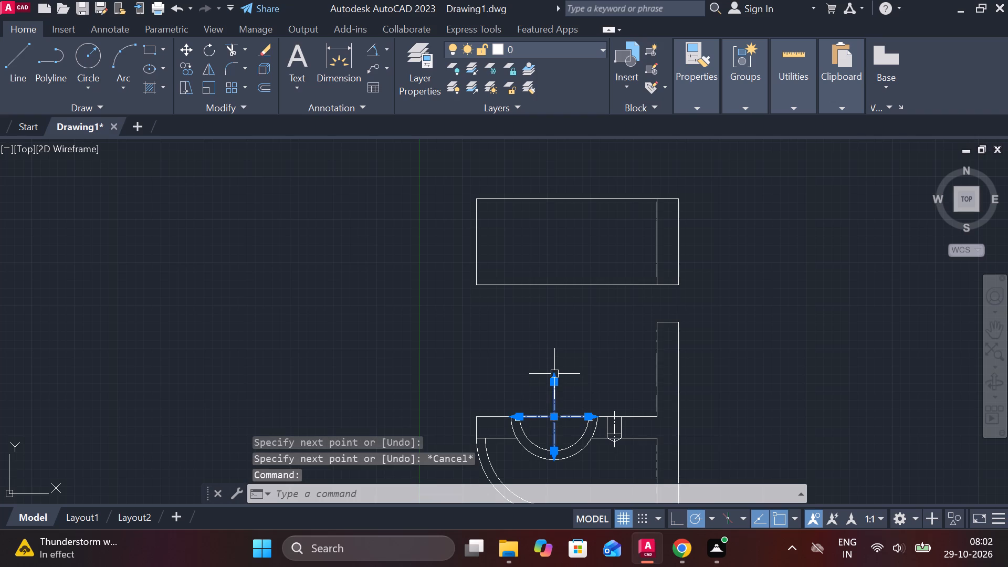
{"action": "left_click", "coordinate": [554, 374]}
{"action": "key", "text": "Escape"}
{"action": "scroll", "coordinate": [555, 384], "scroll_direction": "up", "scroll_amount": 3}
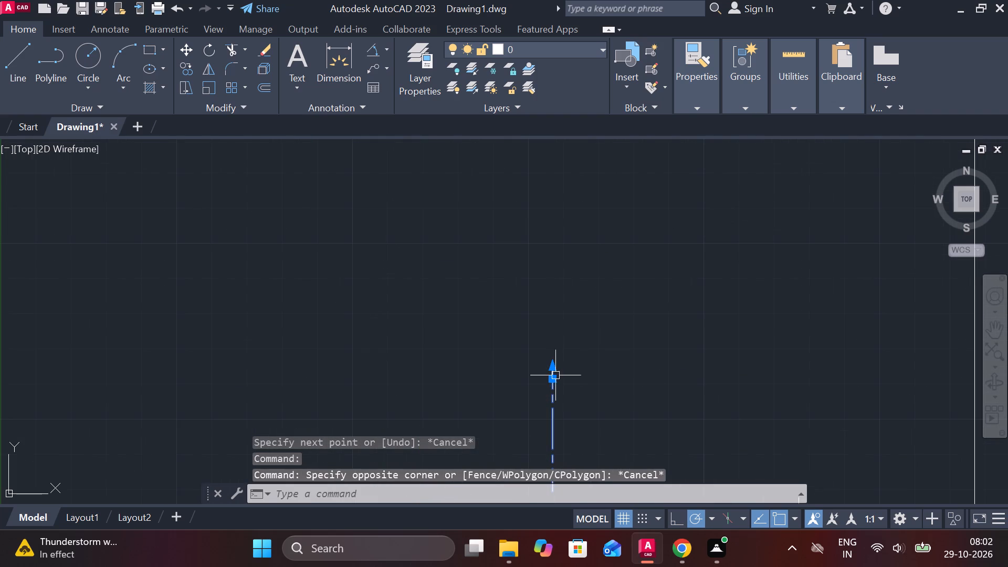
{"action": "left_click", "coordinate": [553, 366]}
{"action": "scroll", "coordinate": [551, 359], "scroll_direction": "down", "scroll_amount": 3}
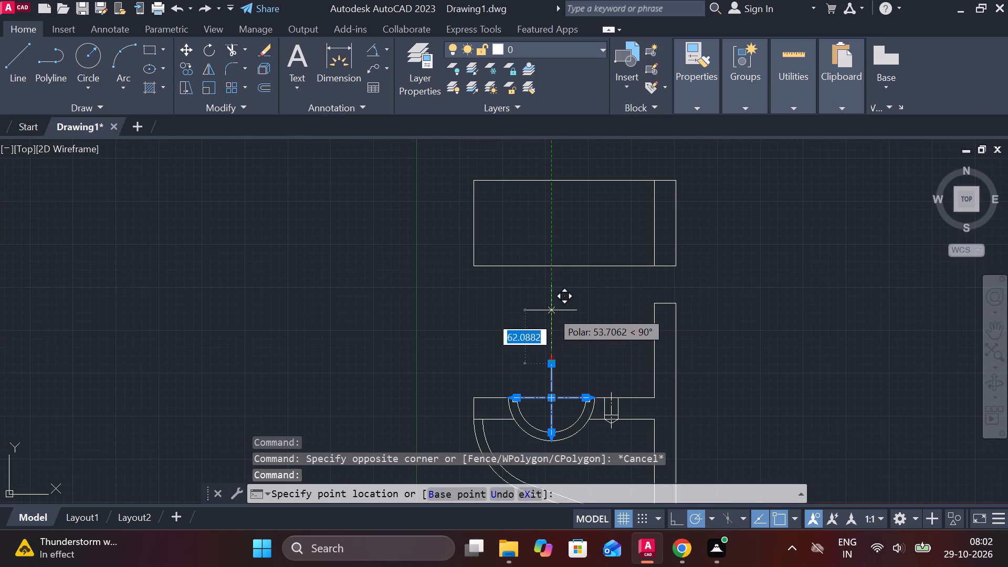
{"action": "left_click", "coordinate": [533, 150]}
{"action": "key", "text": "Escape"}
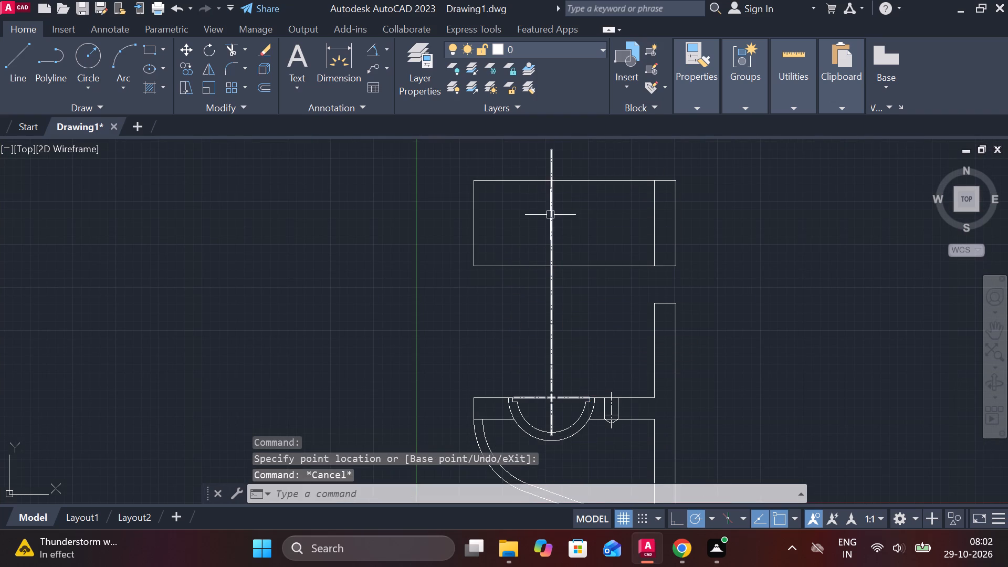
Draw a vertical line along the centre line from the top edge to the bottom edge of the upper view.
{"action": "scroll", "coordinate": [554, 222], "scroll_direction": "up", "scroll_amount": 2}
{"action": "middle_click_drag", "start_coordinate": [558, 225], "coordinate": [531, 274]}
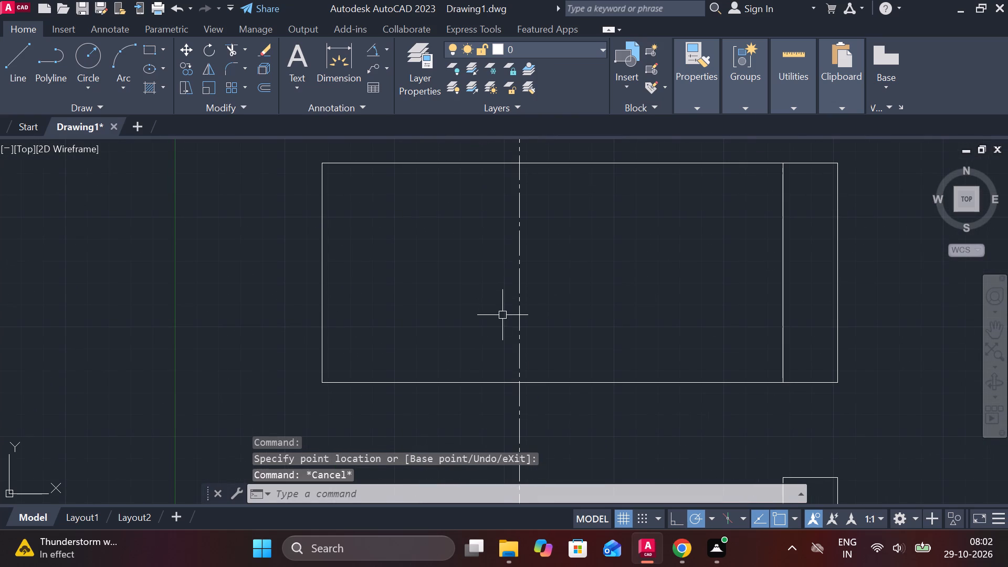
{"action": "key", "text": "l"}
{"action": "key", "text": "Return"}
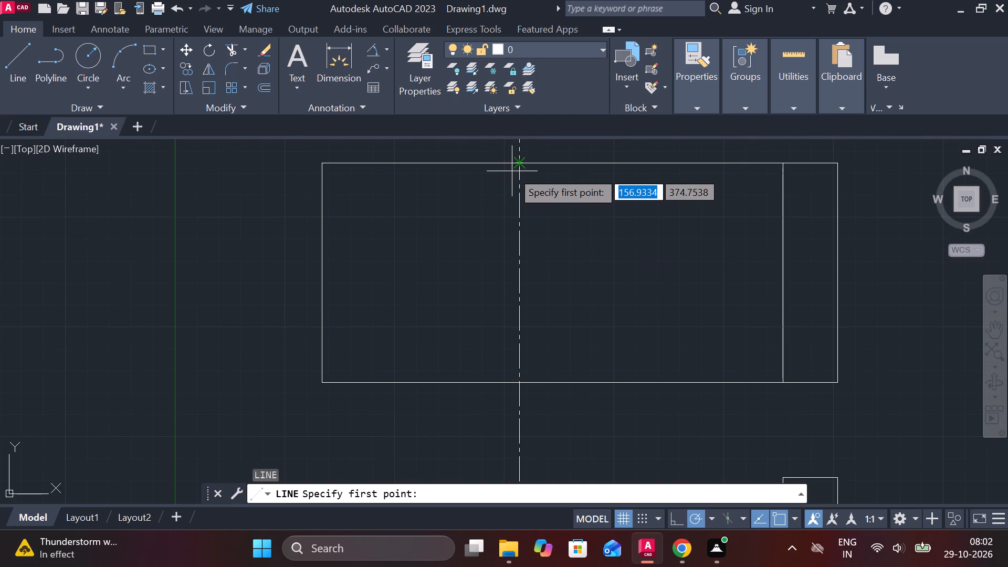
{"action": "left_click", "coordinate": [524, 167]}
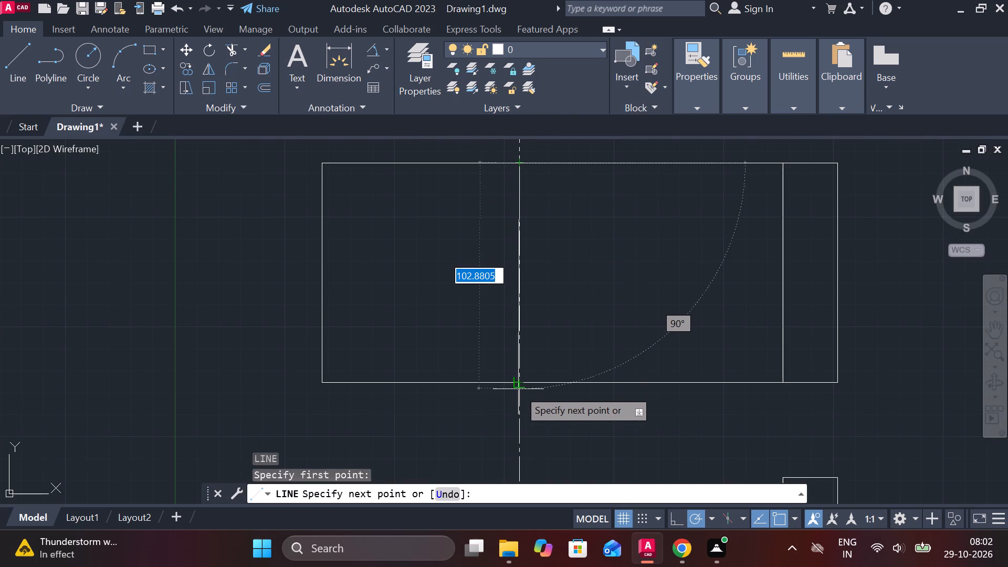
{"action": "left_click", "coordinate": [520, 384]}
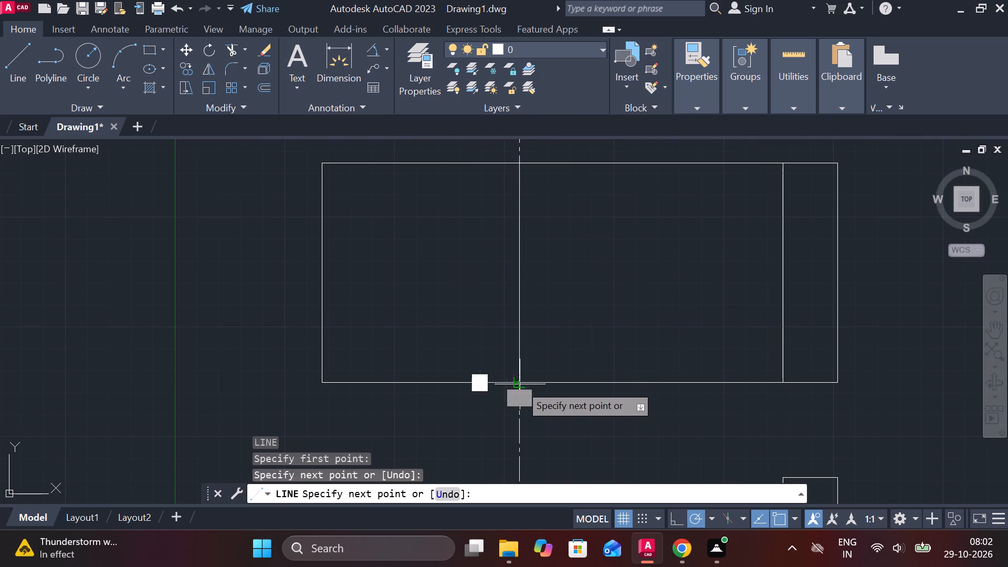
{"action": "key", "text": "Escape"}
Offset the vertical middle line using Through, placing the copy at the stepped semicircle's right outer step corner.
{"action": "left_click", "coordinate": [521, 293]}
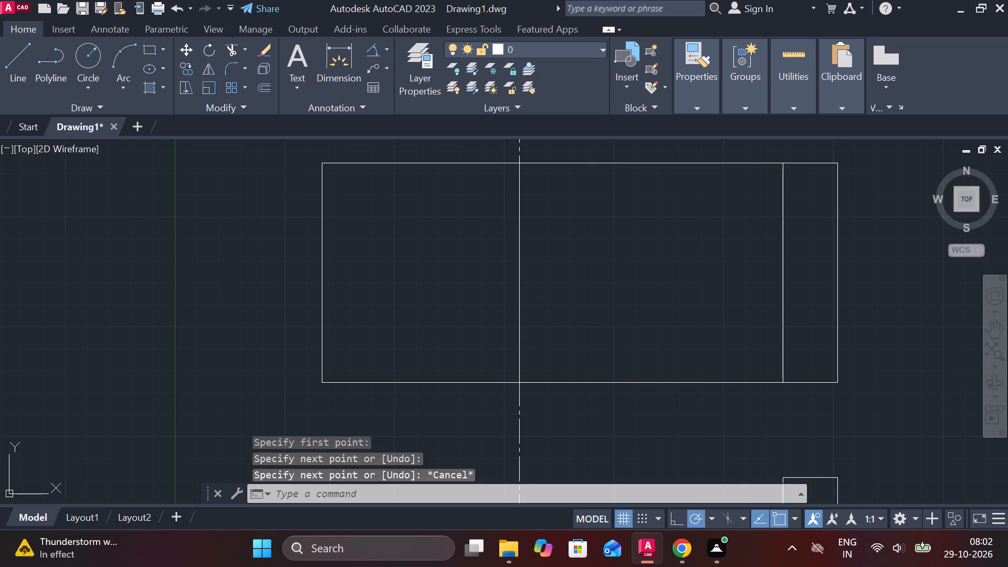
{"action": "key", "text": "o"}
{"action": "key", "text": "Return"}
{"action": "key", "text": "Return"}
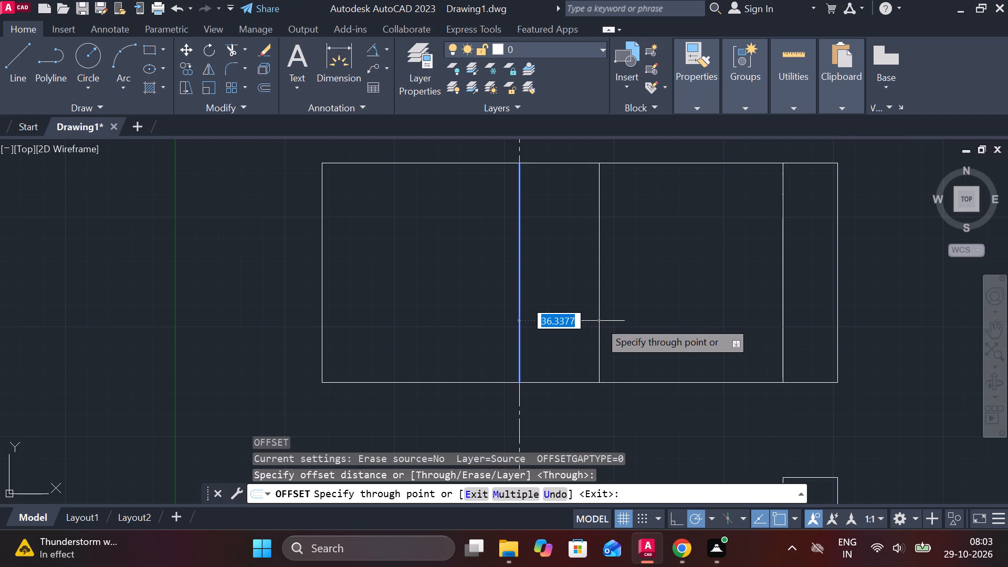
{"action": "scroll", "coordinate": [599, 321], "scroll_direction": "down", "scroll_amount": 3}
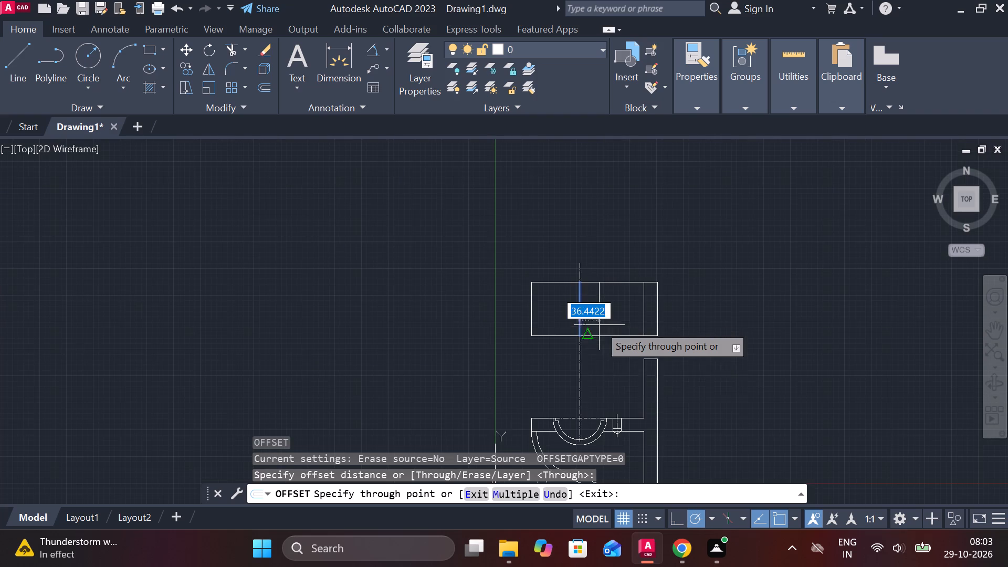
{"action": "scroll", "coordinate": [611, 424], "scroll_direction": "up", "scroll_amount": 3}
{"action": "scroll", "coordinate": [585, 388], "scroll_direction": "up", "scroll_amount": 2}
{"action": "middle_click_drag", "start_coordinate": [584, 392], "coordinate": [577, 392]}
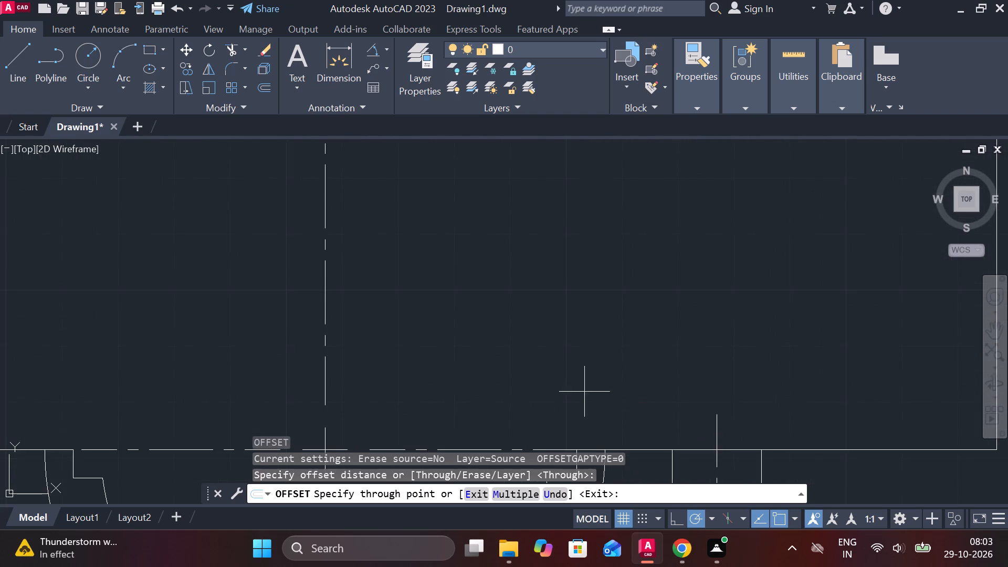
{"action": "middle_click_drag", "start_coordinate": [577, 392], "coordinate": [562, 286]}
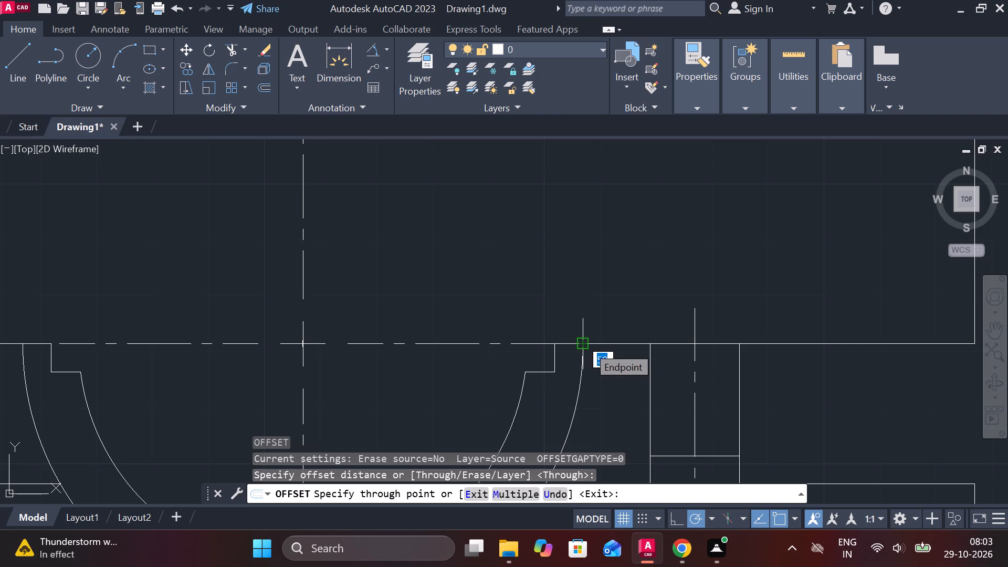
{"action": "left_click", "coordinate": [558, 340]}
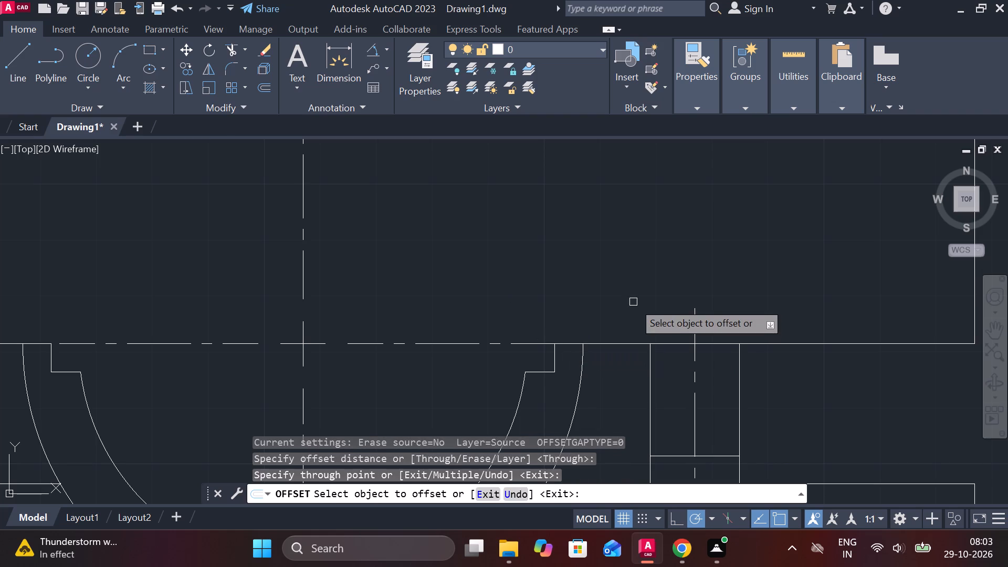
Offset the new right-hand line through the right inner step corner, where the inner semicircle starts.
{"action": "scroll", "coordinate": [633, 302], "scroll_direction": "down", "scroll_amount": 3}
{"action": "scroll", "coordinate": [638, 244], "scroll_direction": "down", "scroll_amount": 2}
{"action": "middle_click_drag", "start_coordinate": [638, 244], "coordinate": [639, 299]}
{"action": "scroll", "coordinate": [624, 264], "scroll_direction": "up", "scroll_amount": 1}
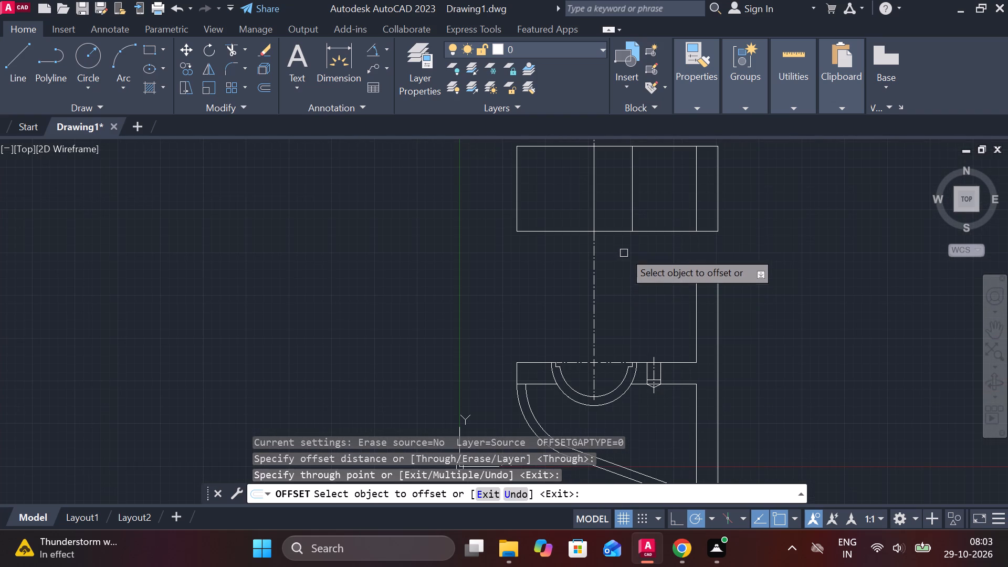
{"action": "left_click", "coordinate": [633, 215]}
{"action": "scroll", "coordinate": [614, 355], "scroll_direction": "up", "scroll_amount": 4}
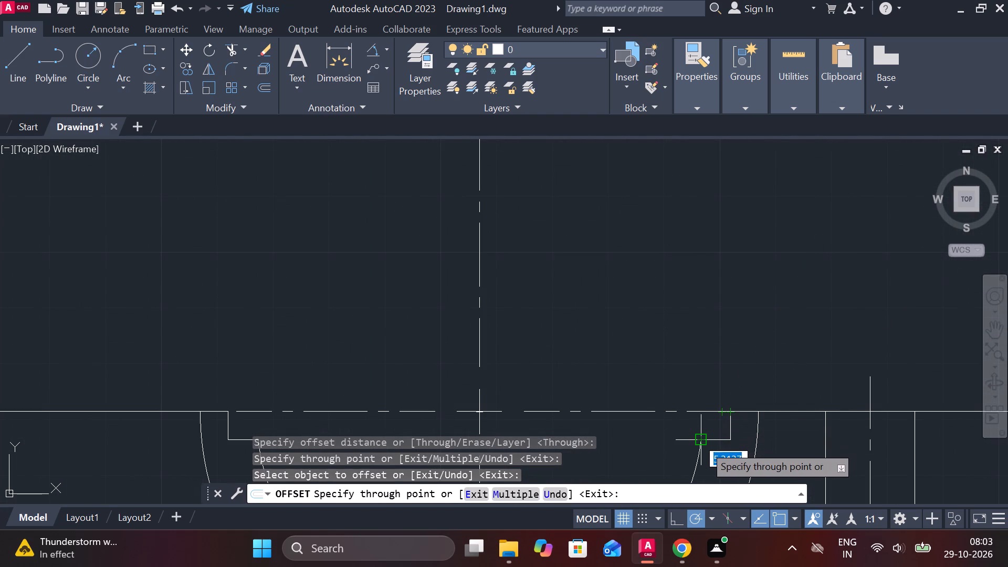
{"action": "left_click", "coordinate": [704, 445]}
Offset the right inner line across the centre line through the left inner step corner of the semicircle.
{"action": "scroll", "coordinate": [715, 371], "scroll_direction": "down", "scroll_amount": 3}
{"action": "scroll", "coordinate": [709, 308], "scroll_direction": "down", "scroll_amount": 1}
{"action": "middle_click_drag", "start_coordinate": [709, 308], "coordinate": [658, 391]}
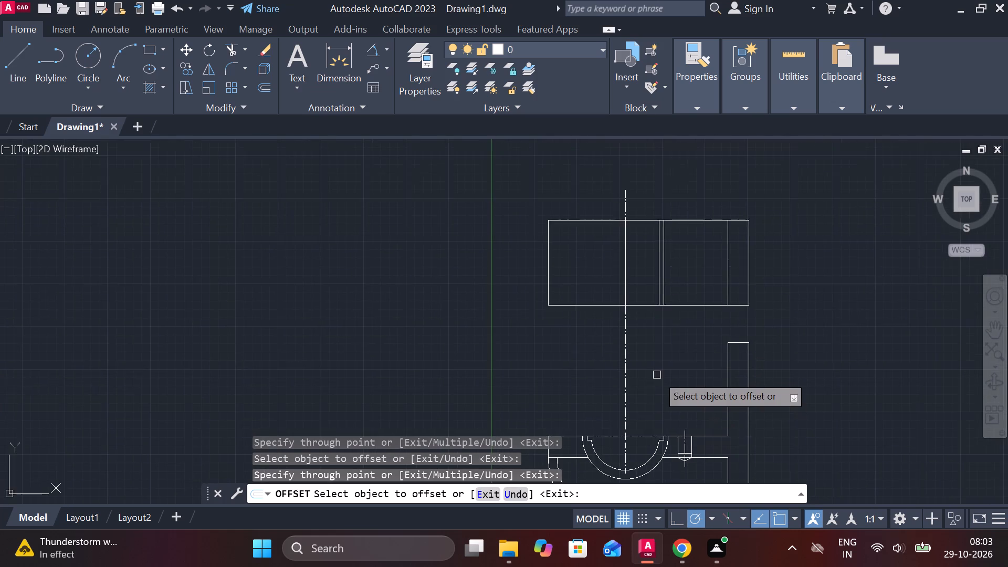
{"action": "middle_click_drag", "start_coordinate": [657, 371], "coordinate": [638, 448]}
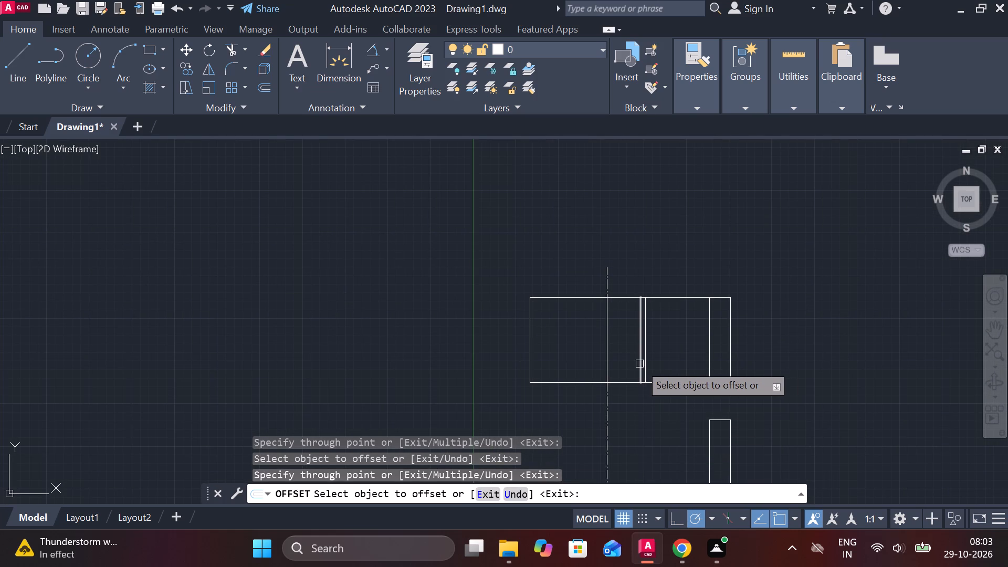
{"action": "left_click", "coordinate": [639, 364]}
{"action": "scroll", "coordinate": [633, 403], "scroll_direction": "down", "scroll_amount": 1}
{"action": "middle_click_drag", "start_coordinate": [633, 423], "coordinate": [626, 408]}
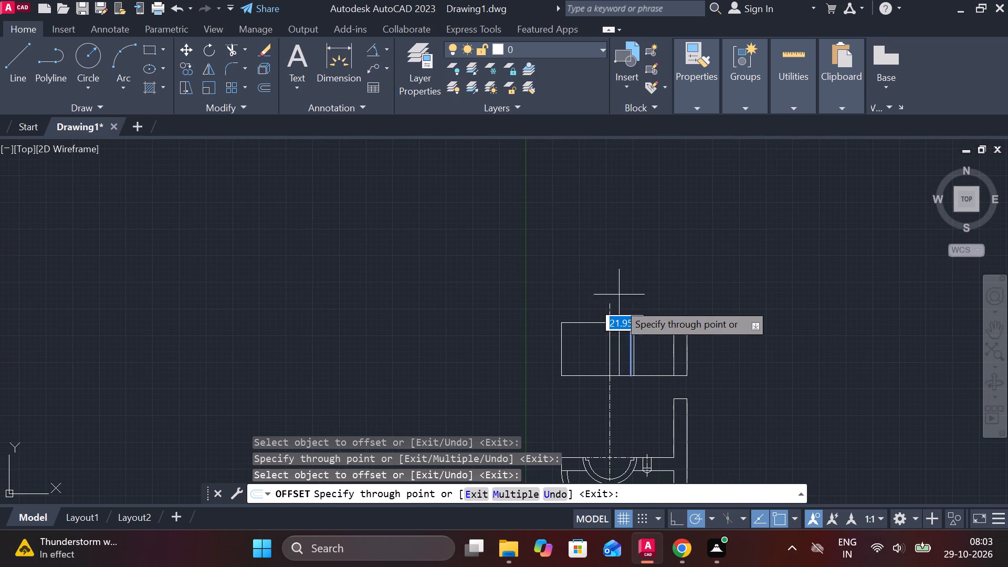
{"action": "scroll", "coordinate": [556, 428], "scroll_direction": "up", "scroll_amount": 2}
{"action": "middle_click_drag", "start_coordinate": [556, 426], "coordinate": [548, 321]}
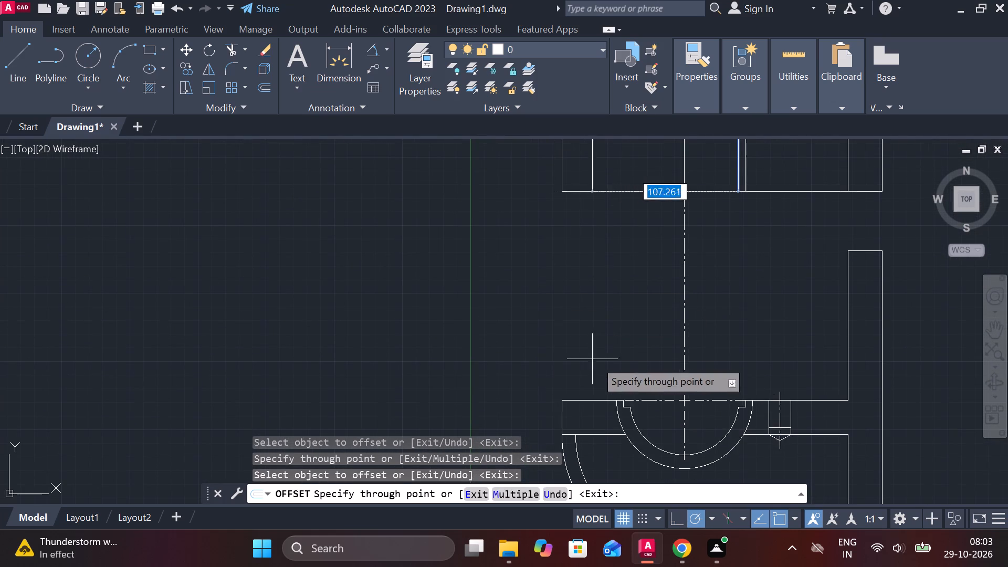
{"action": "left_click", "coordinate": [631, 412]}
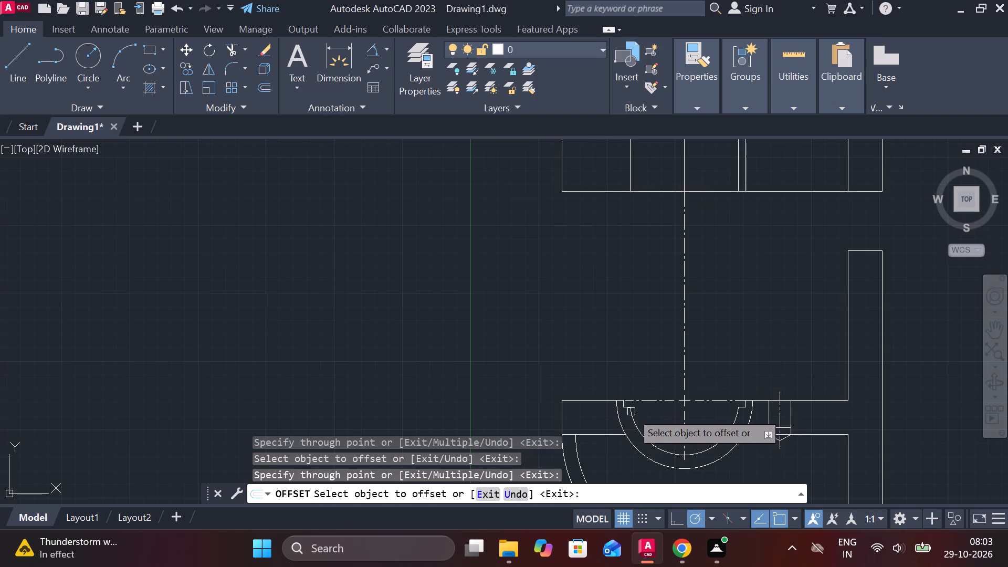
Offset the left inner step line of the upper view through the stepped semicircle's left outer step corner.
{"action": "left_click", "coordinate": [631, 178]}
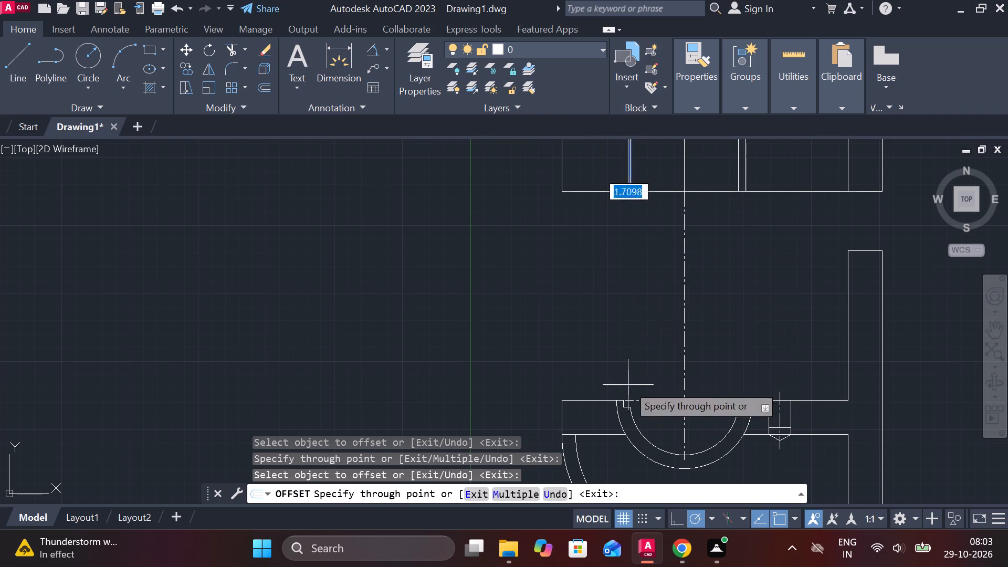
{"action": "scroll", "coordinate": [625, 411], "scroll_direction": "up", "scroll_amount": 4}
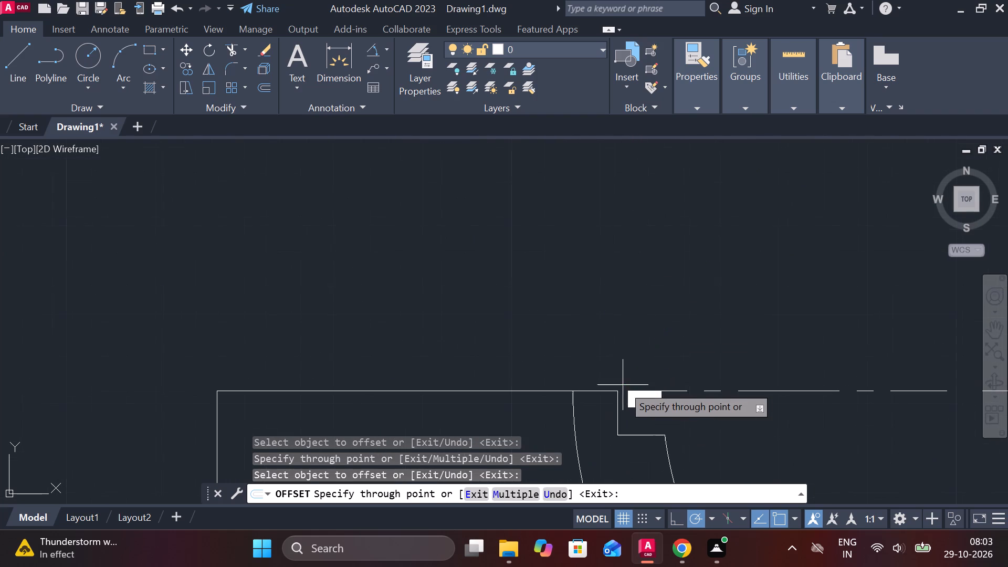
{"action": "left_click", "coordinate": [612, 392]}
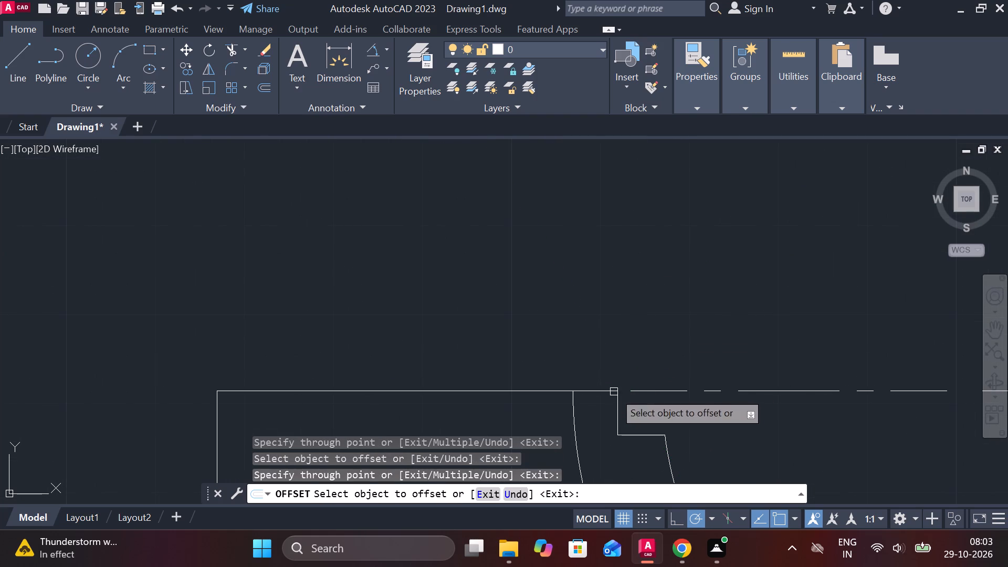
{"action": "scroll", "coordinate": [661, 359], "scroll_direction": "down", "scroll_amount": 5}
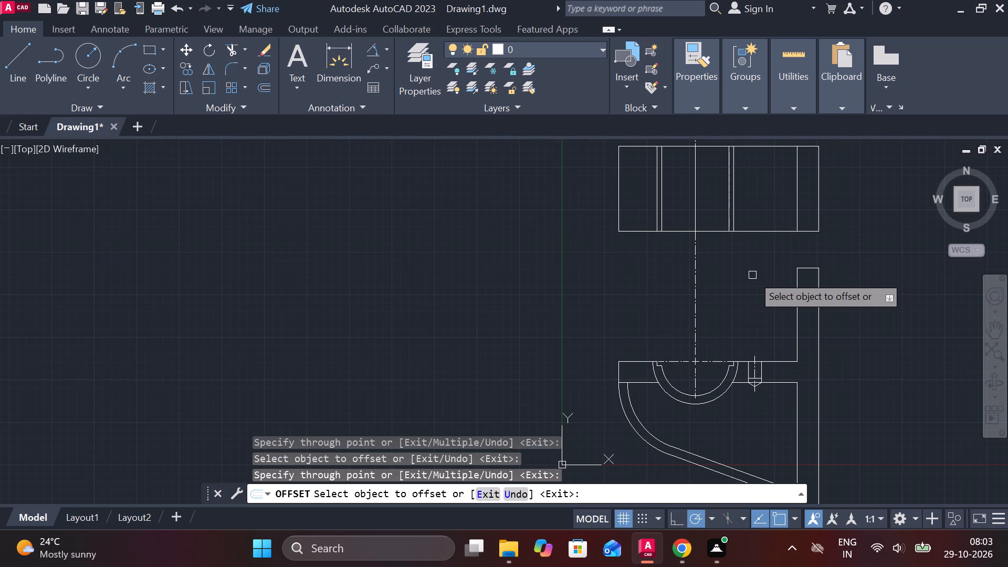
{"action": "middle_click_drag", "start_coordinate": [666, 257], "coordinate": [598, 337]}
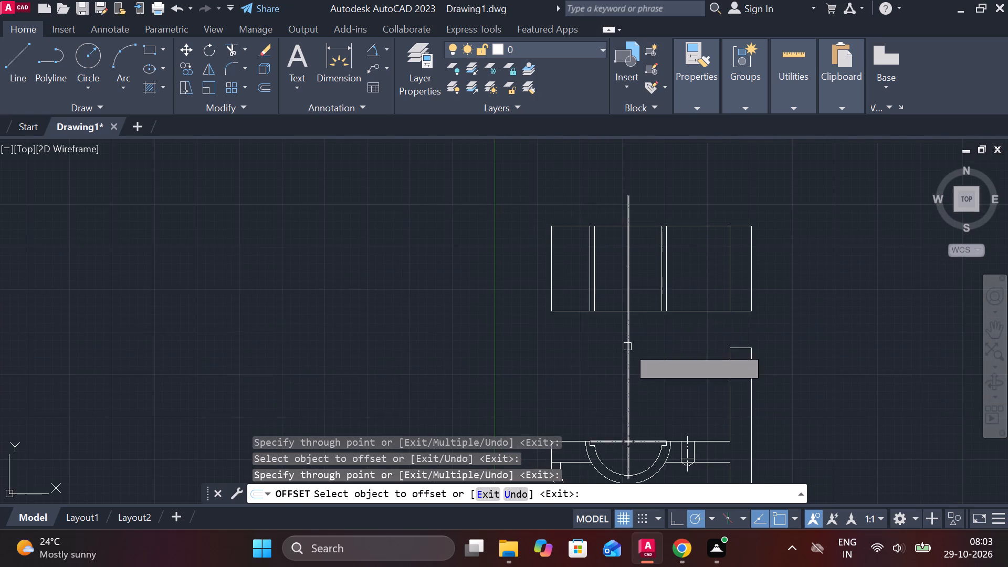
{"action": "middle_click_drag", "start_coordinate": [622, 344], "coordinate": [595, 392]}
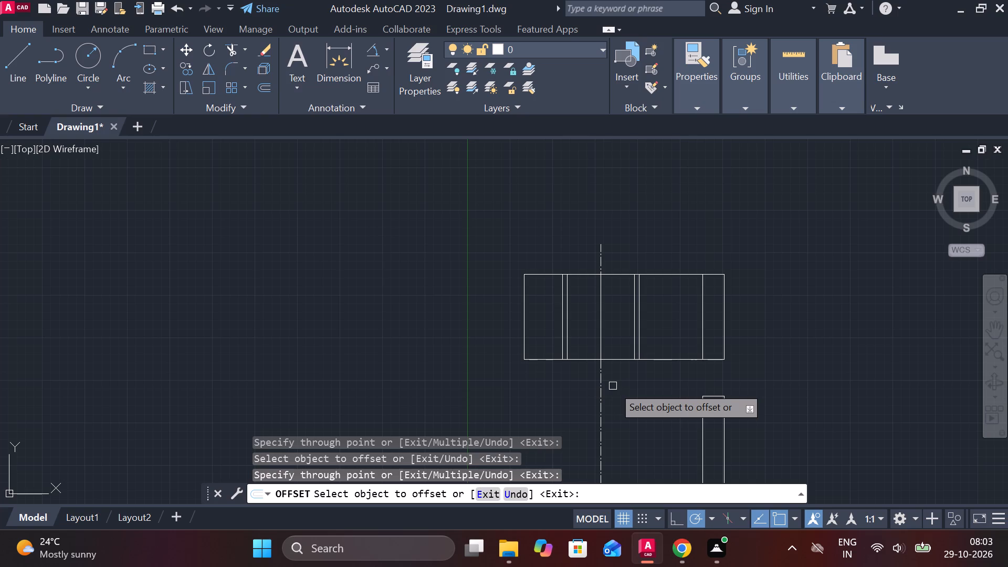
{"action": "key", "text": "Escape"}
Offset the upper view's long top and bottom edges outward by 5.
{"action": "left_click", "coordinate": [667, 274]}
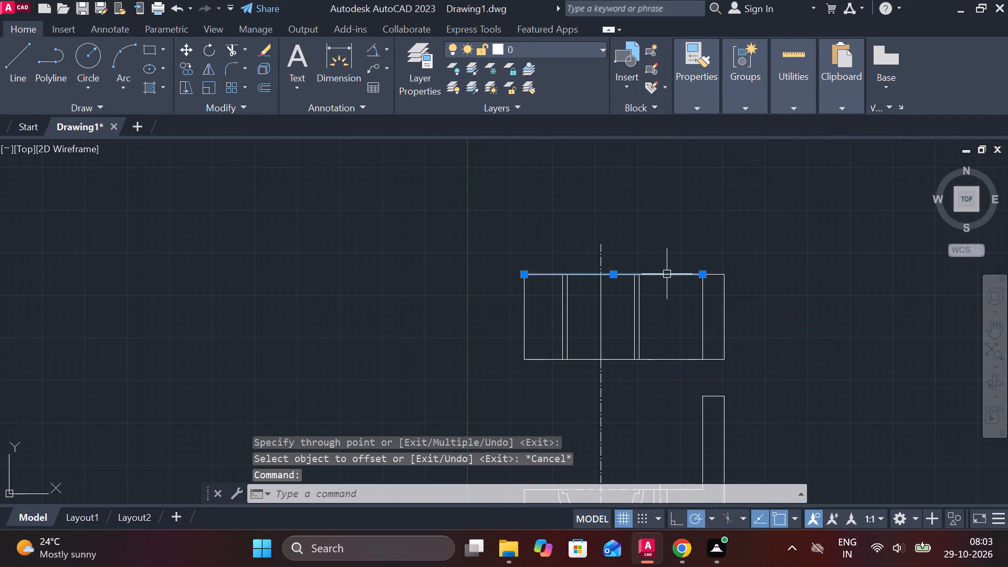
{"action": "key", "text": "o"}
{"action": "key", "text": "Return"}
{"action": "key", "text": "Return"}
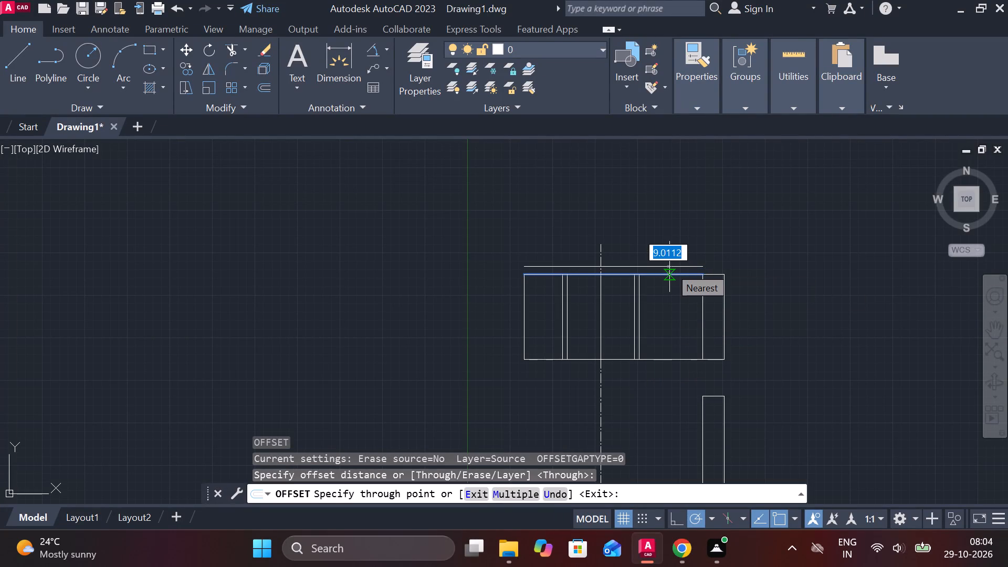
{"action": "key", "text": "5"}
{"action": "key", "text": "Return"}
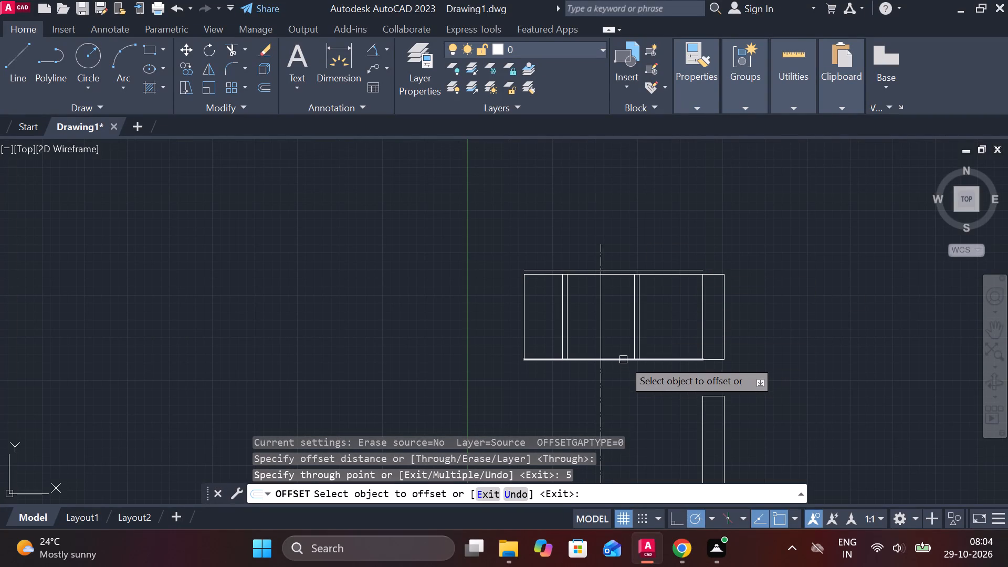
{"action": "left_click", "coordinate": [623, 360]}
{"action": "key", "text": "5"}
{"action": "key", "text": "Return"}
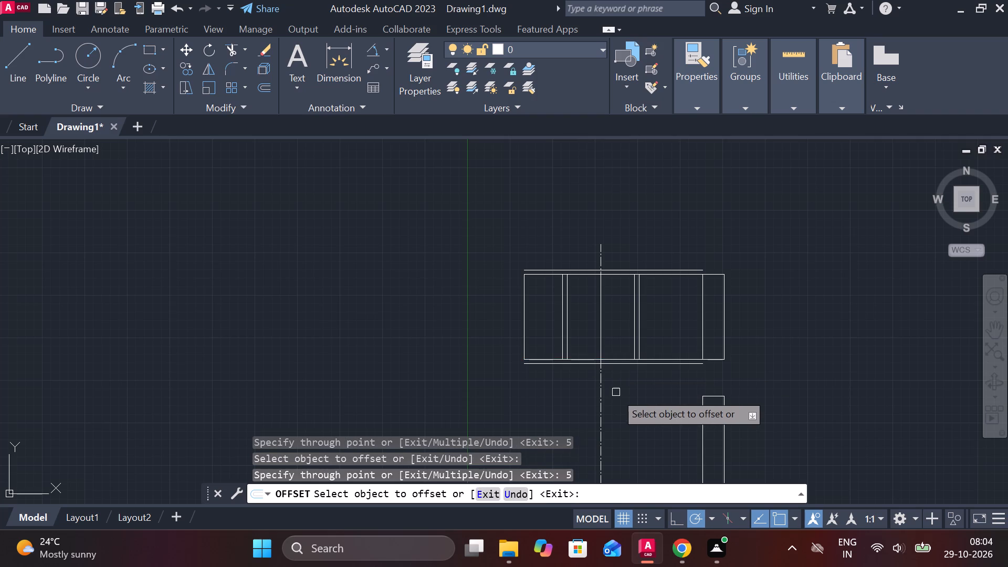
{"action": "scroll", "coordinate": [616, 407], "scroll_direction": "up", "scroll_amount": 2}
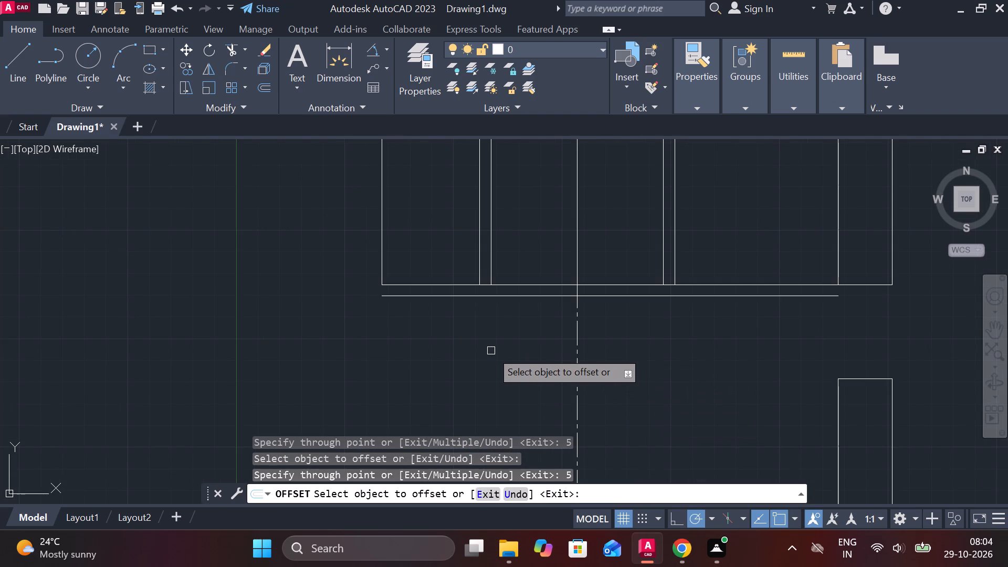
{"action": "middle_click_drag", "start_coordinate": [491, 351], "coordinate": [519, 407]}
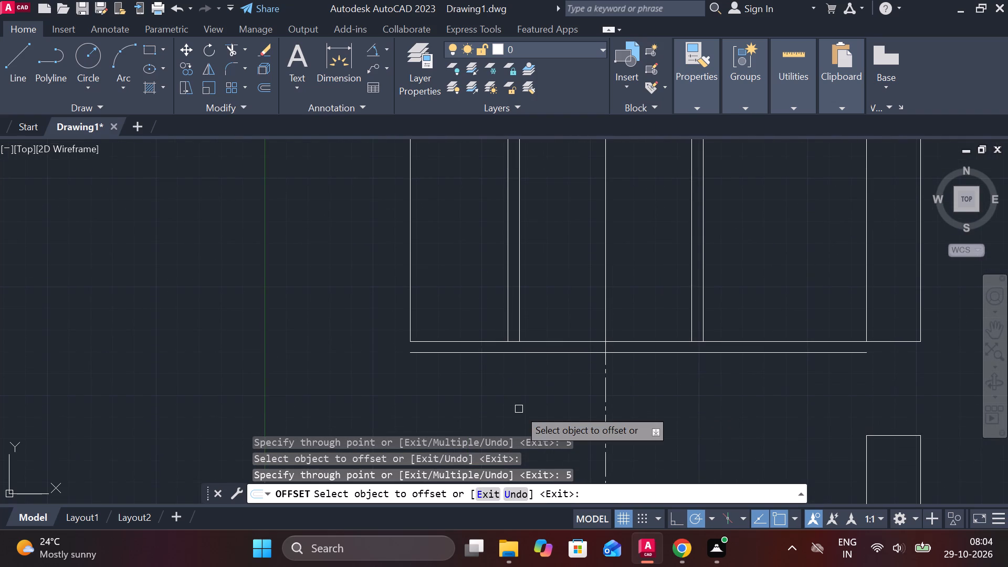
{"action": "scroll", "coordinate": [519, 409], "scroll_direction": "down", "scroll_amount": 1}
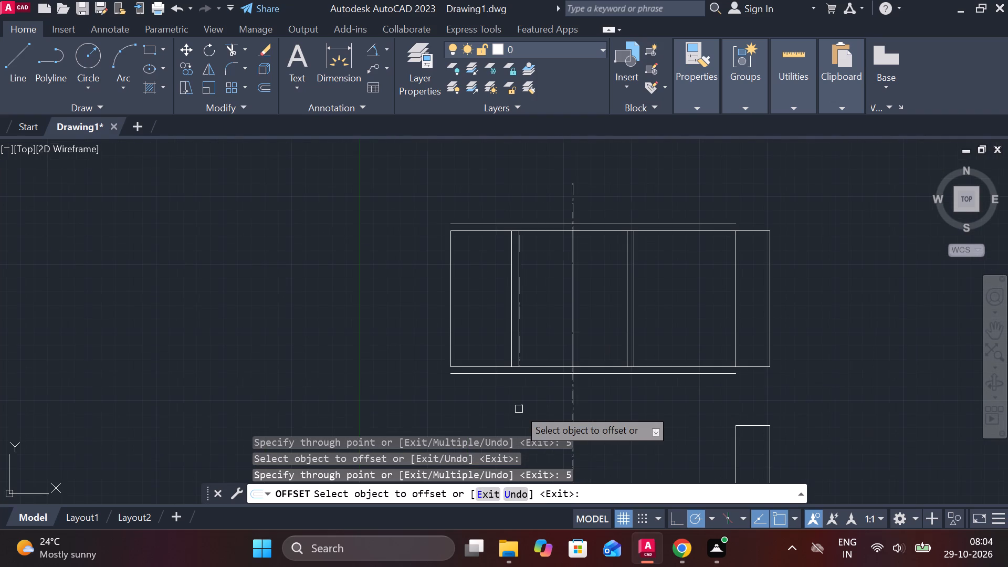
{"action": "key", "text": "Escape"}
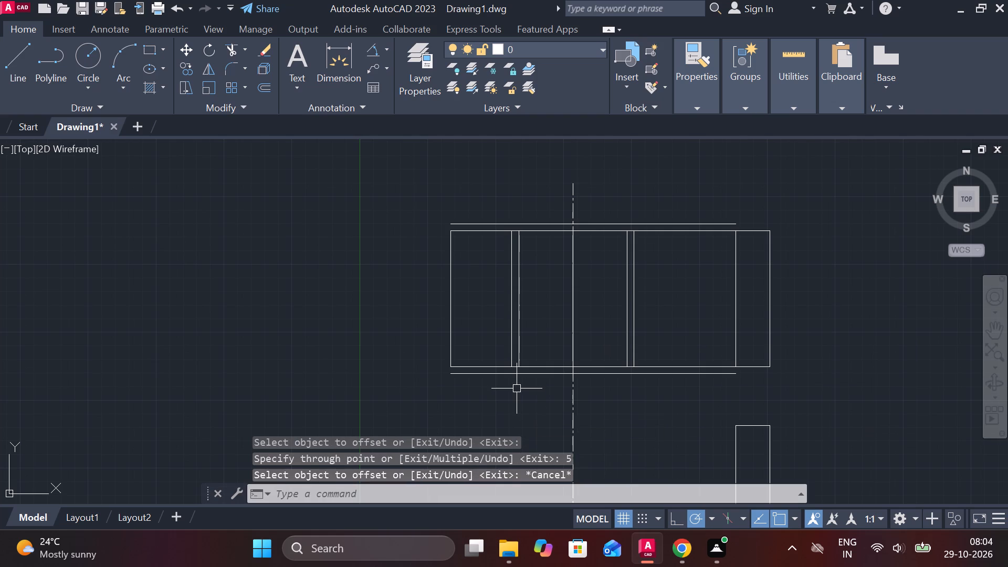
Extend the two pairs of vertical step lines beside the centre line to the new outer top and bottom lines.
{"action": "scroll", "coordinate": [533, 292], "scroll_direction": "up", "scroll_amount": 1}
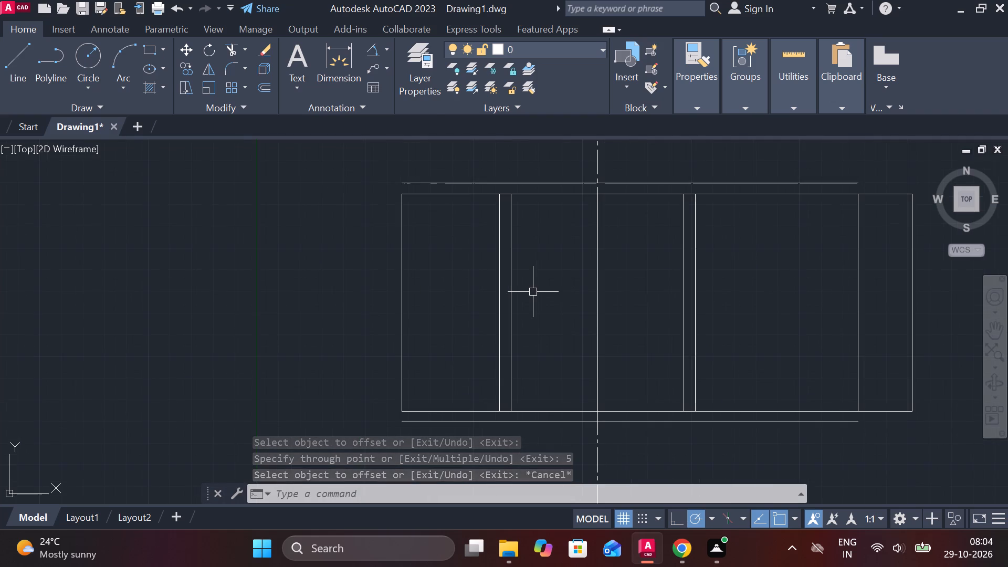
{"action": "type", "text": "ex"}
{"action": "key", "text": "space"}
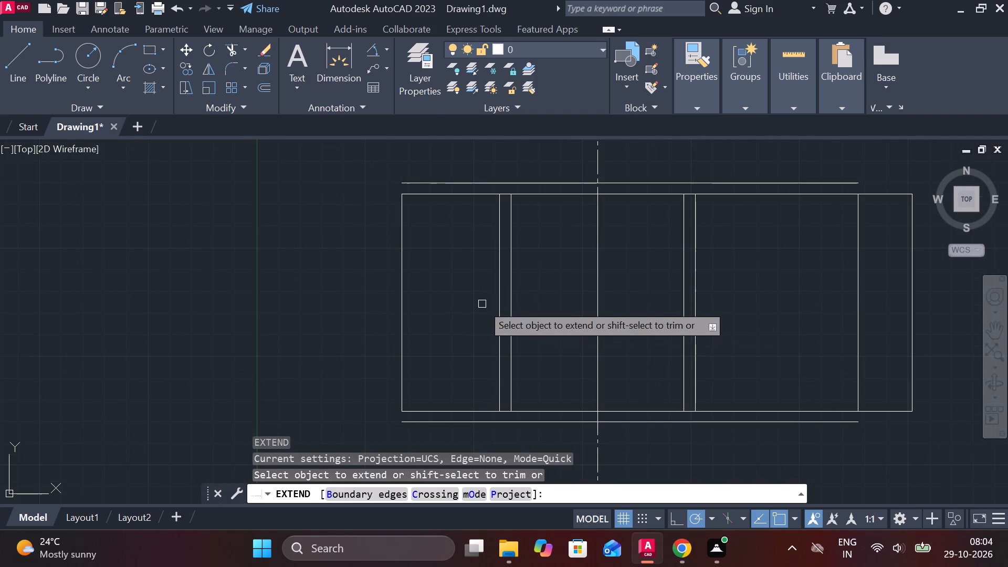
{"action": "left_click", "coordinate": [463, 299]}
{"action": "left_click_drag", "start_coordinate": [475, 299], "coordinate": [518, 308]}
{"action": "left_click_drag", "start_coordinate": [528, 310], "coordinate": [554, 315]}
{"action": "left_click_drag", "start_coordinate": [540, 315], "coordinate": [454, 312]}
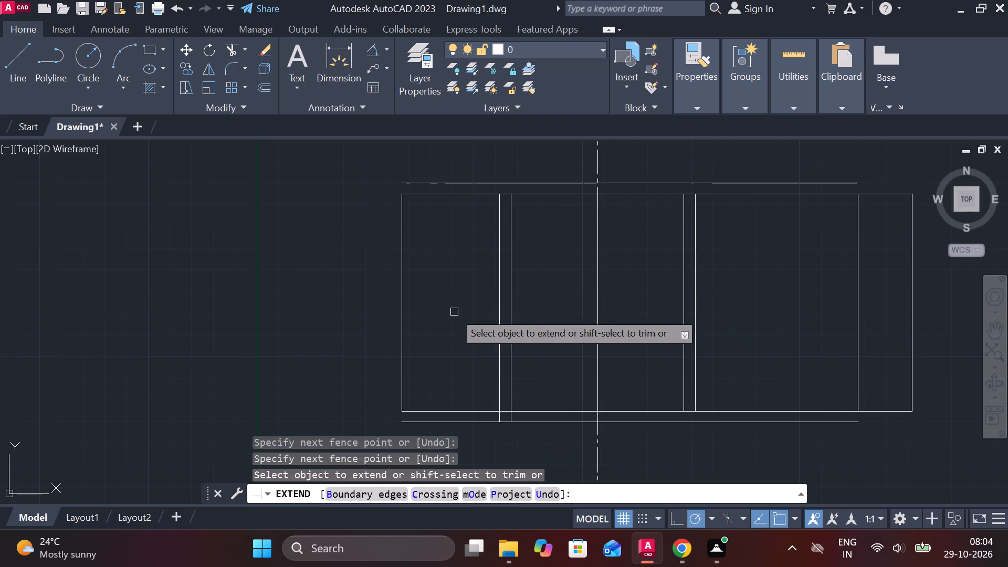
{"action": "left_click_drag", "start_coordinate": [747, 319], "coordinate": [658, 322]}
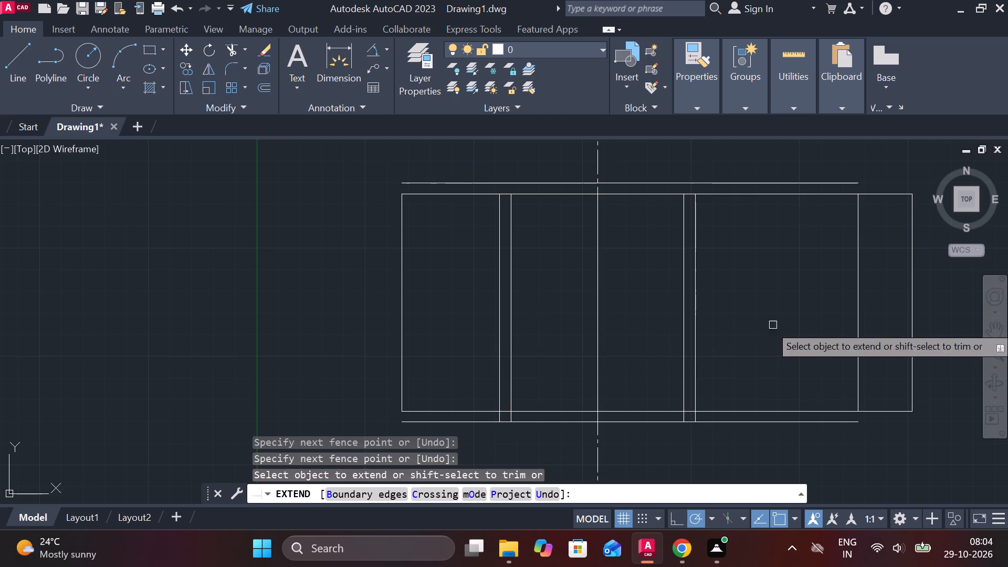
{"action": "left_click_drag", "start_coordinate": [733, 236], "coordinate": [660, 231]}
{"action": "left_click_drag", "start_coordinate": [541, 244], "coordinate": [468, 242]}
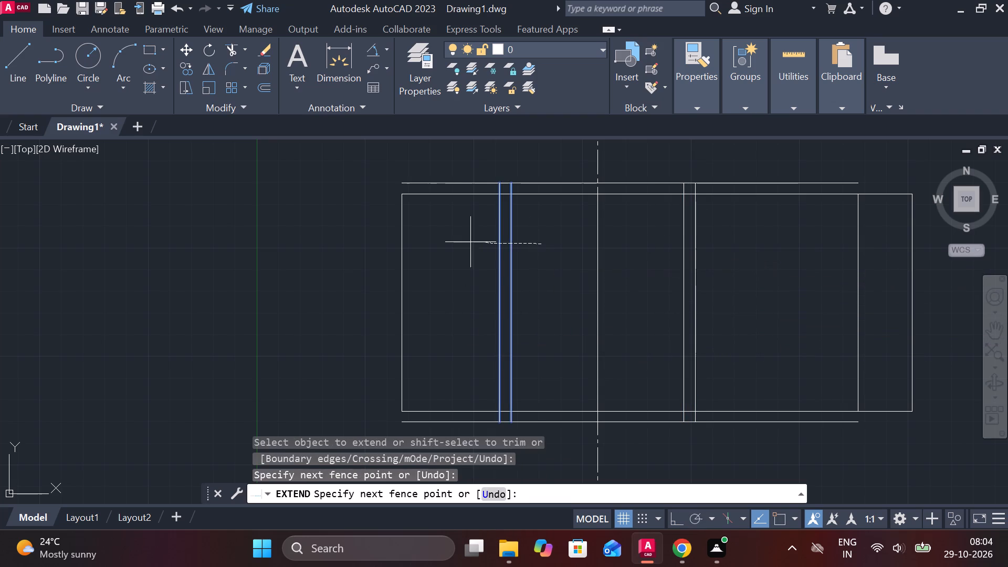
{"action": "left_click_drag", "start_coordinate": [468, 242], "coordinate": [453, 240]}
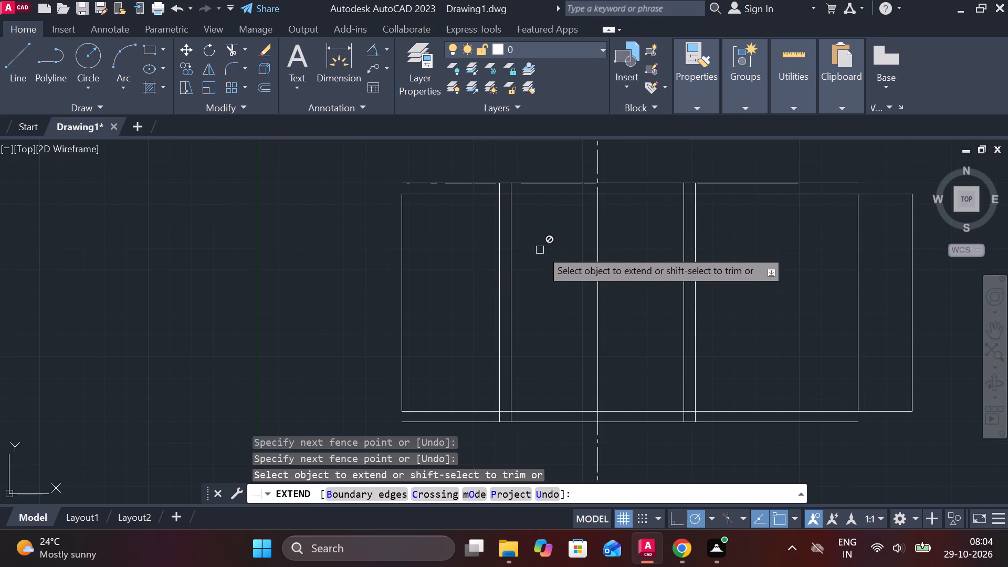
{"action": "key", "text": "Escape"}
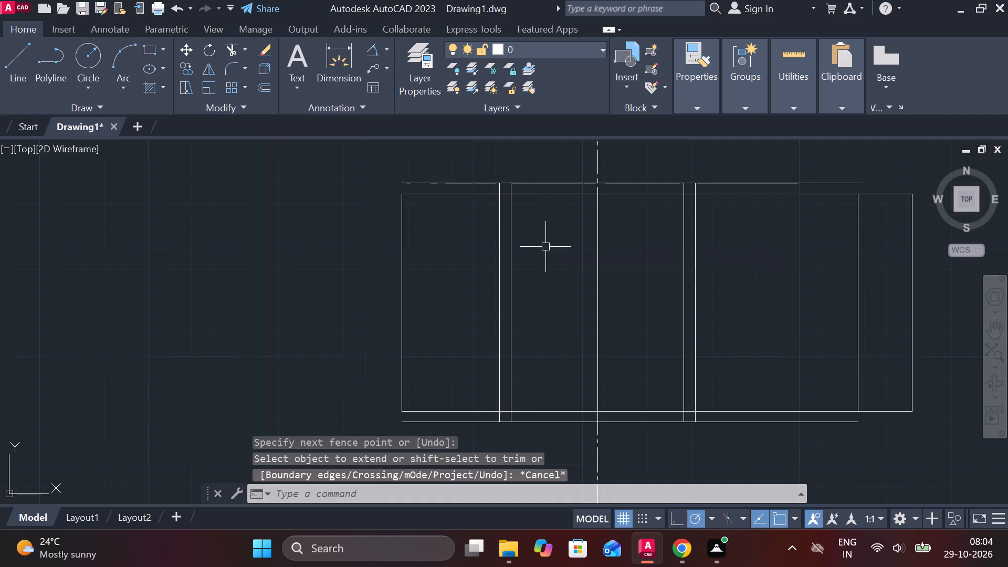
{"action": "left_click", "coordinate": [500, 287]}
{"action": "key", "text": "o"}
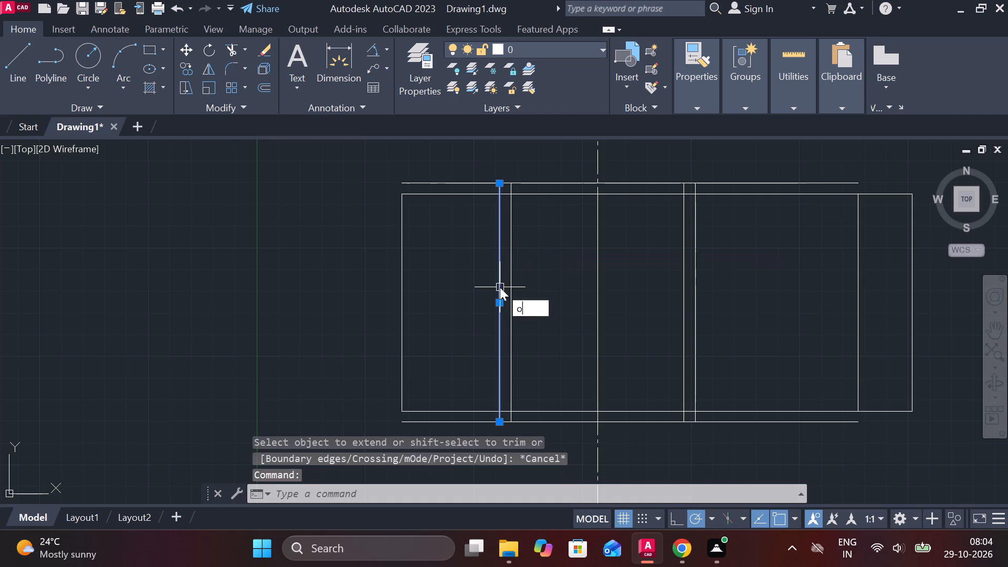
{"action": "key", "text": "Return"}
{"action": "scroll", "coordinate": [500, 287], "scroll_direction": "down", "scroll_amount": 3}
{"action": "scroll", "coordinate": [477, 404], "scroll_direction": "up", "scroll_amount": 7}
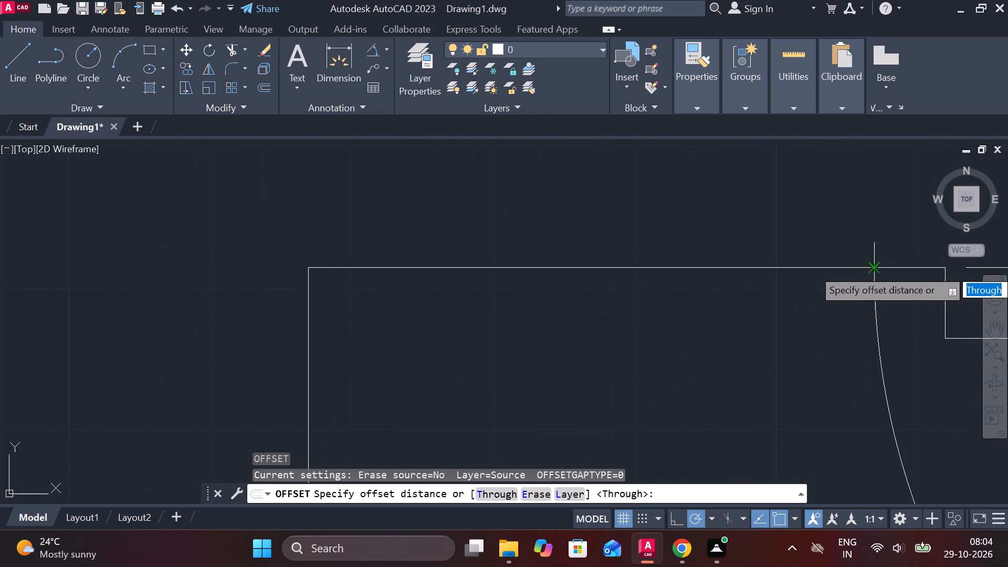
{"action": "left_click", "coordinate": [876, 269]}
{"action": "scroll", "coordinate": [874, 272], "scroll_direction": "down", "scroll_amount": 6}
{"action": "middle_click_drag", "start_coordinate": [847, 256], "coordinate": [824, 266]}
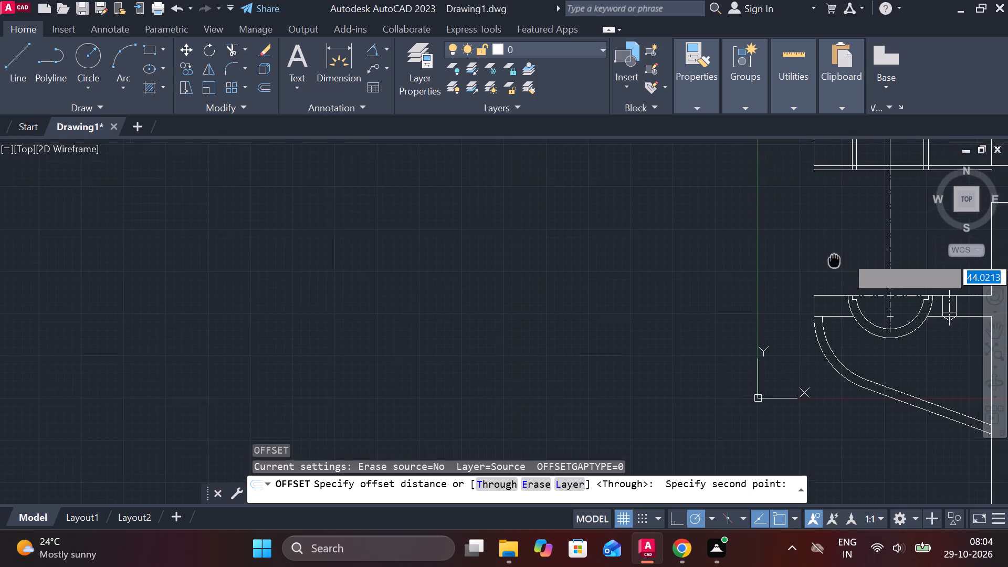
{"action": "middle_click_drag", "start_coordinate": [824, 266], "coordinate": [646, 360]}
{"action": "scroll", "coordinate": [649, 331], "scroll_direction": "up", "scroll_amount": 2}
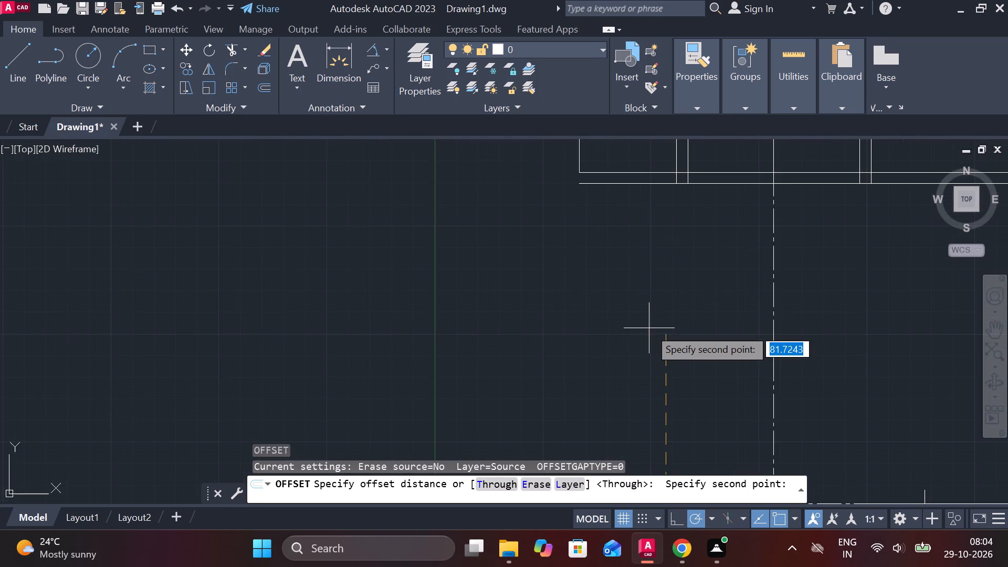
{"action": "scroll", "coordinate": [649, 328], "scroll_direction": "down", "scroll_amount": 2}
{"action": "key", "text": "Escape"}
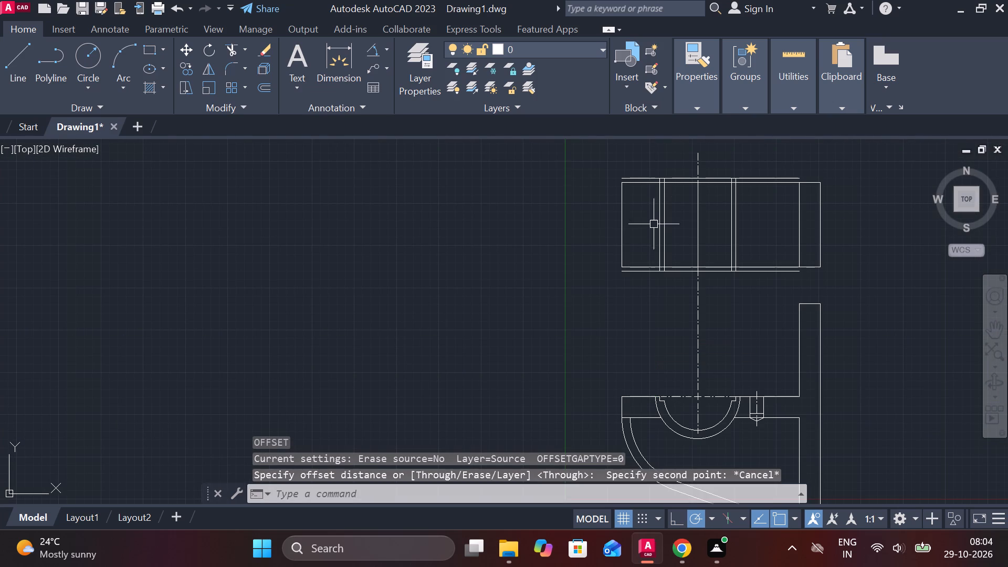
Offset the left outer step line using Through, placing the copy at the left end of the outer semicircle.
{"action": "left_click", "coordinate": [661, 240]}
{"action": "key", "text": "o"}
{"action": "key", "text": "Return"}
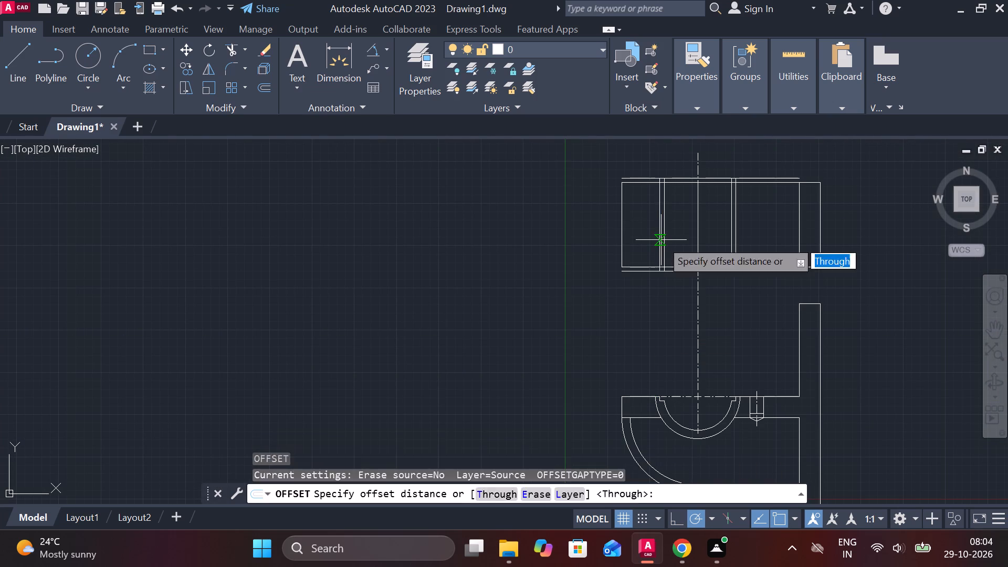
{"action": "key", "text": "Return"}
{"action": "scroll", "coordinate": [647, 435], "scroll_direction": "up", "scroll_amount": 2}
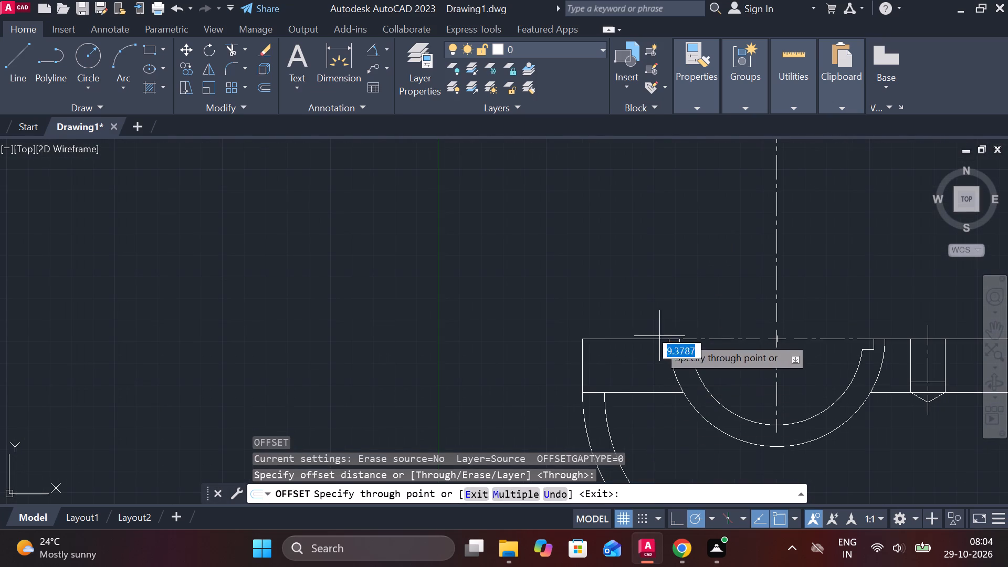
{"action": "left_click", "coordinate": [667, 337]}
Offset the right inner step line of the upper view through the right end of the outer semicircle.
{"action": "scroll", "coordinate": [667, 337], "scroll_direction": "down", "scroll_amount": 3}
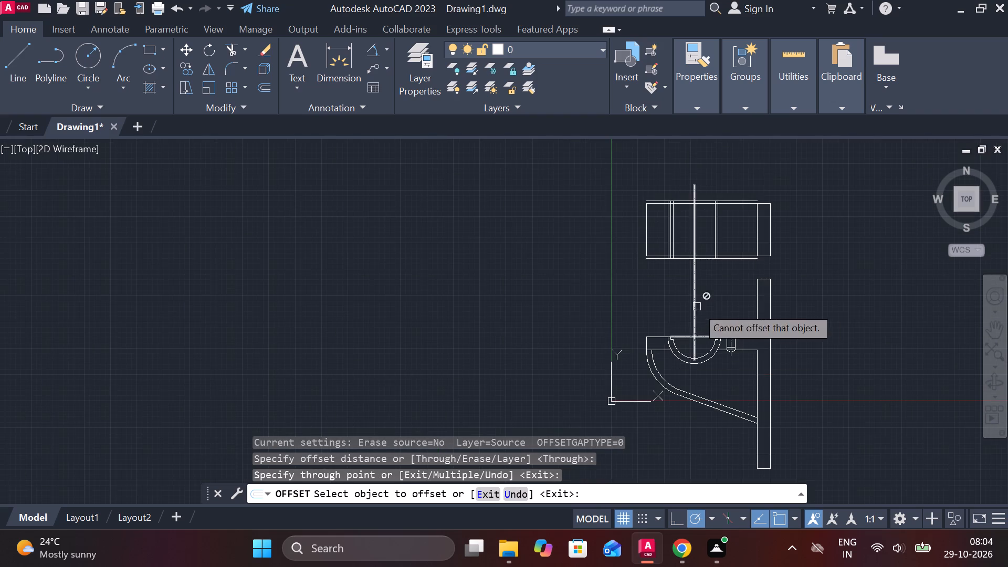
{"action": "scroll", "coordinate": [700, 287], "scroll_direction": "up", "scroll_amount": 2}
{"action": "middle_click_drag", "start_coordinate": [700, 287], "coordinate": [675, 338]}
{"action": "middle_click_drag", "start_coordinate": [699, 330], "coordinate": [659, 390]}
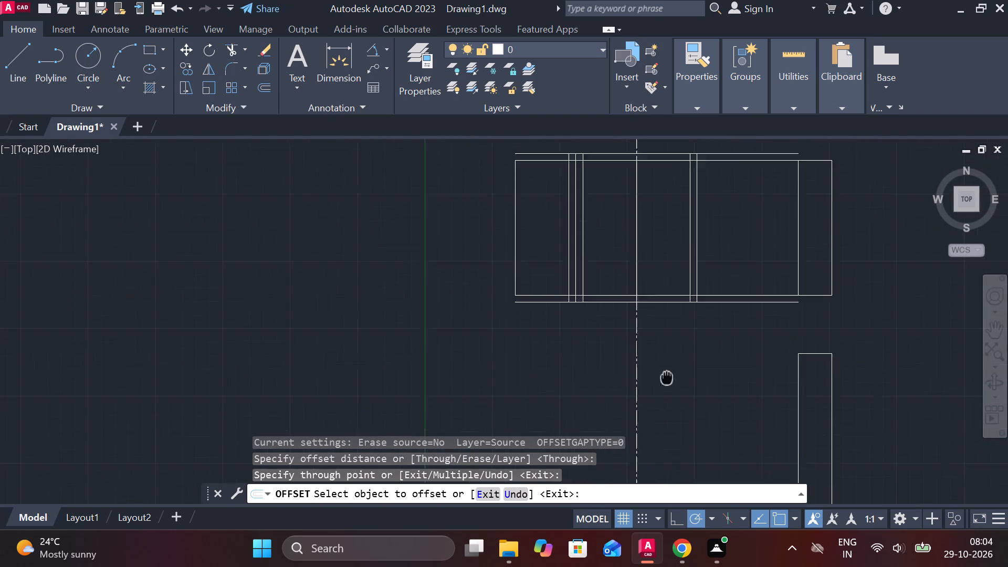
{"action": "middle_click_drag", "start_coordinate": [659, 390], "coordinate": [640, 415]}
{"action": "left_click", "coordinate": [658, 314]}
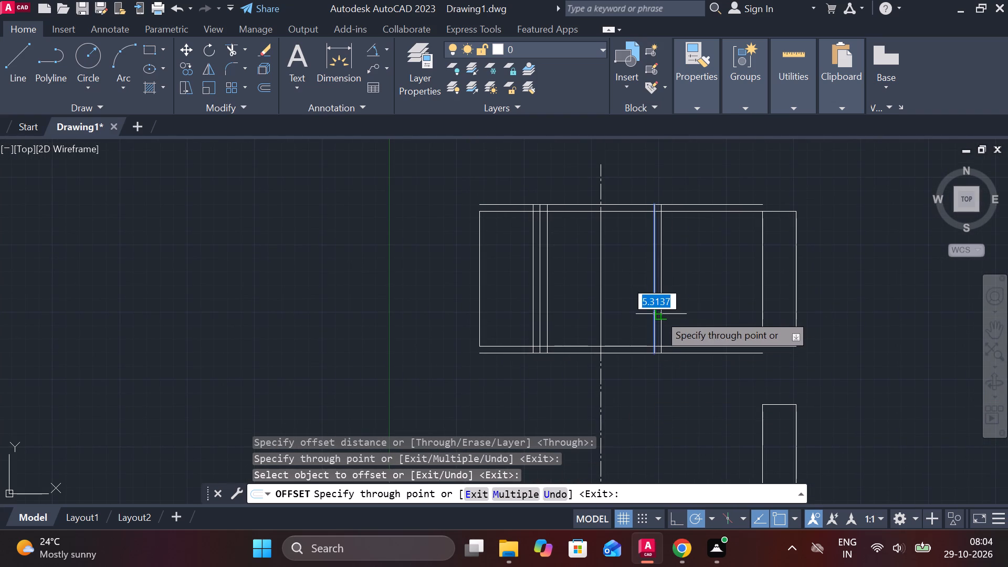
{"action": "scroll", "coordinate": [666, 317], "scroll_direction": "down", "scroll_amount": 2}
{"action": "scroll", "coordinate": [678, 408], "scroll_direction": "up", "scroll_amount": 3}
{"action": "scroll", "coordinate": [632, 437], "scroll_direction": "up", "scroll_amount": 3}
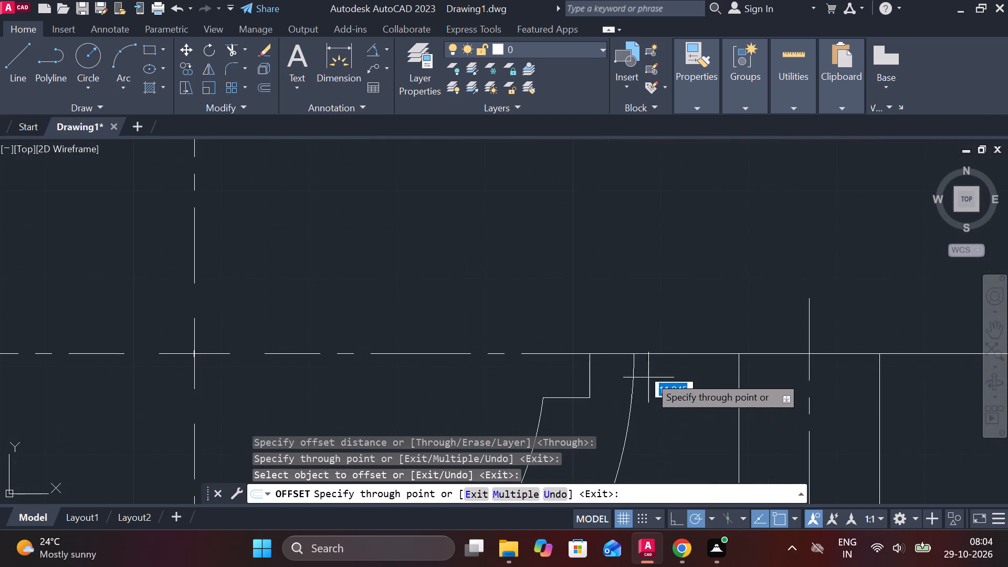
{"action": "left_click", "coordinate": [634, 355]}
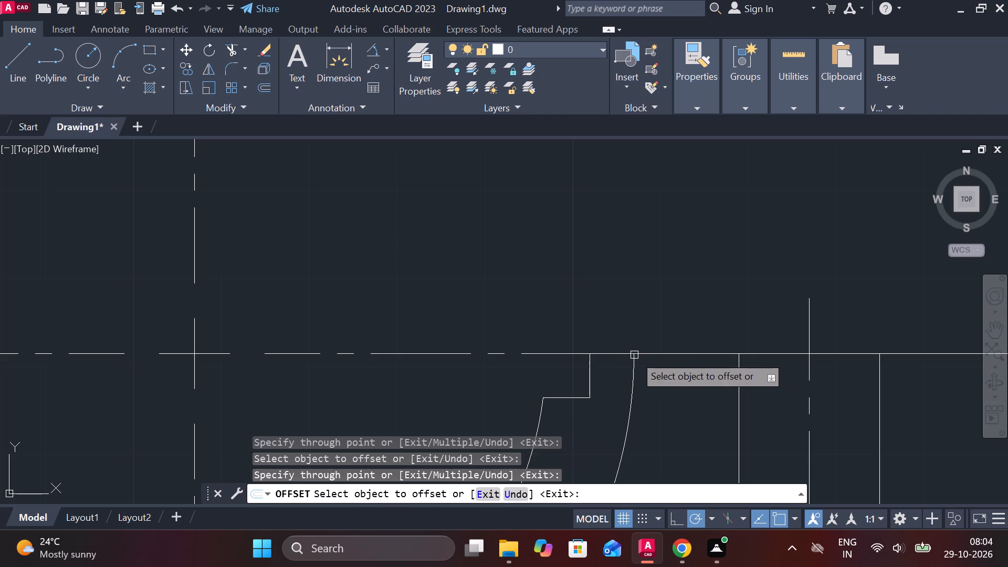
{"action": "scroll", "coordinate": [666, 301], "scroll_direction": "down", "scroll_amount": 3}
{"action": "middle_click_drag", "start_coordinate": [695, 220], "coordinate": [674, 414]}
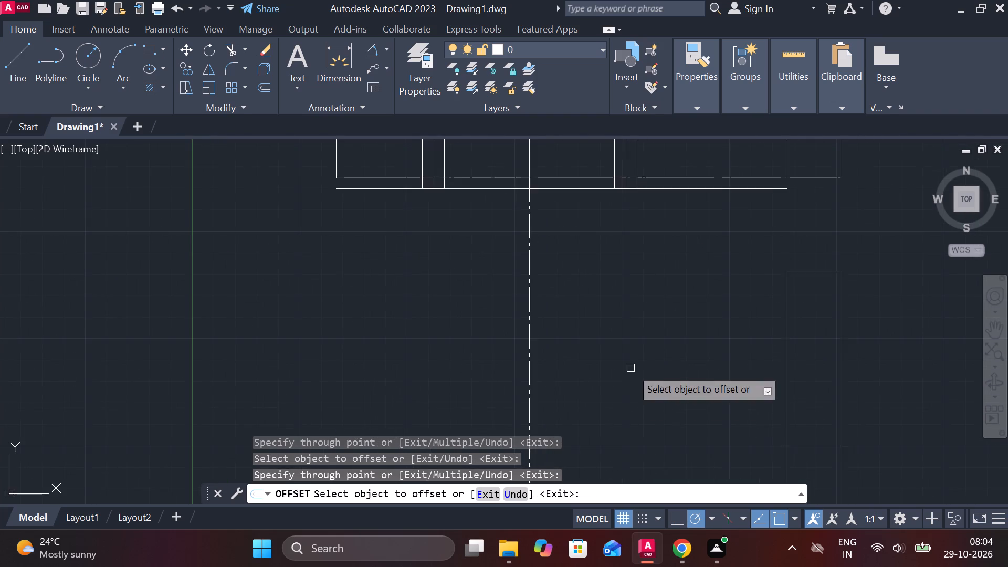
{"action": "middle_click_drag", "start_coordinate": [631, 352], "coordinate": [621, 474]}
{"action": "middle_click_drag", "start_coordinate": [617, 361], "coordinate": [636, 447]}
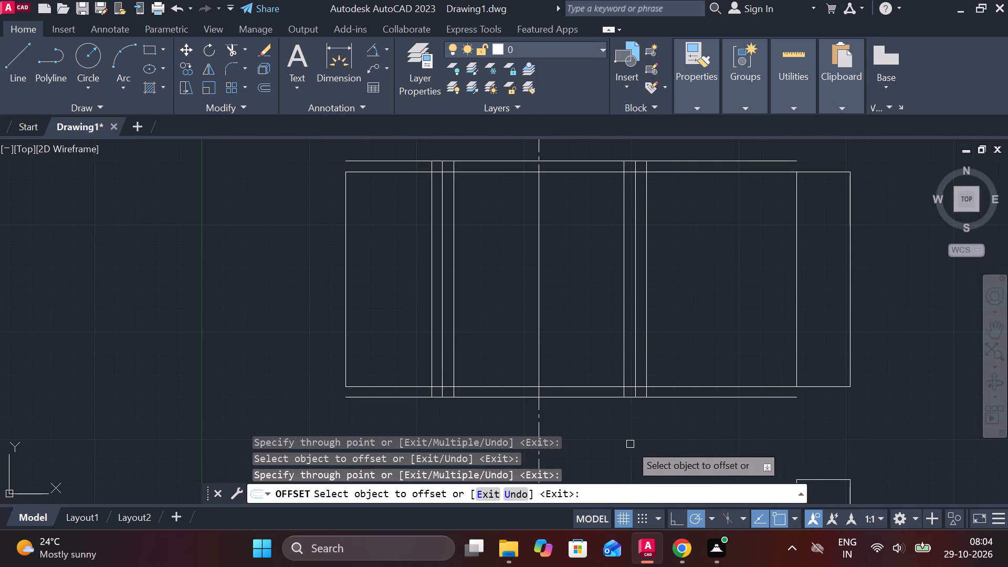
Trim the lower outer line of the upper view back to the right semicircle edge line, removing its right overhang.
{"action": "key", "text": "Escape"}
{"action": "type", "text": "tr"}
{"action": "key", "text": "space"}
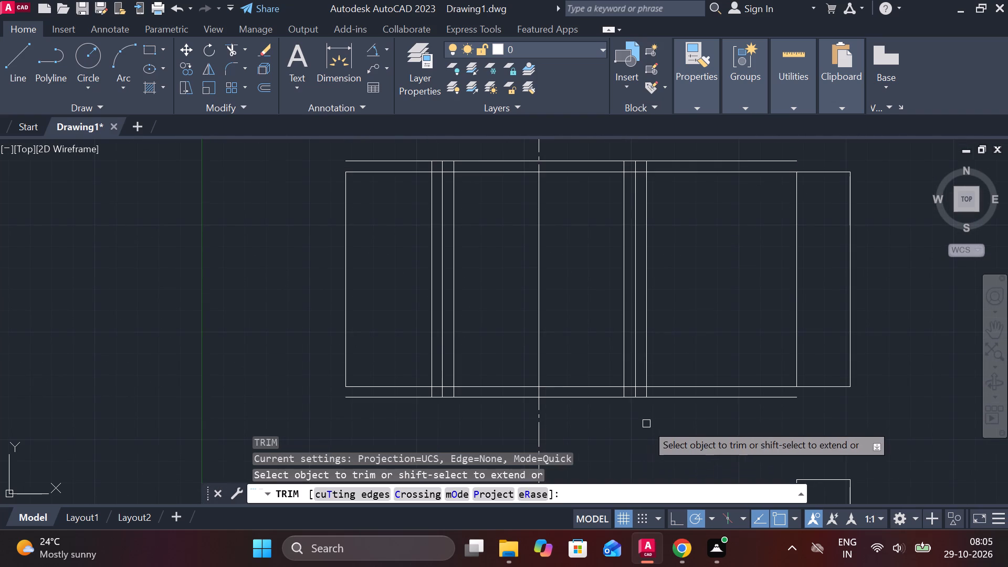
{"action": "left_click", "coordinate": [678, 398]}
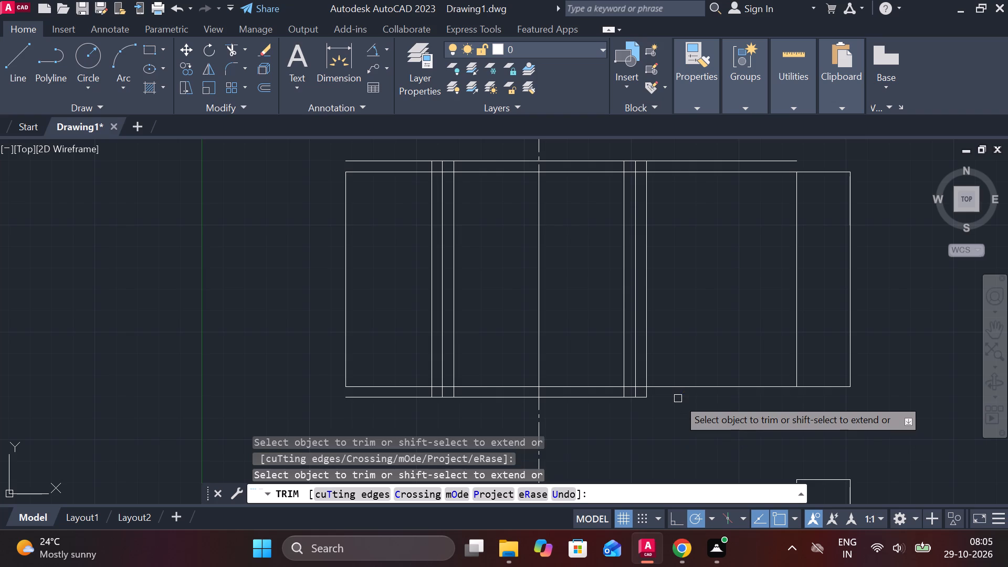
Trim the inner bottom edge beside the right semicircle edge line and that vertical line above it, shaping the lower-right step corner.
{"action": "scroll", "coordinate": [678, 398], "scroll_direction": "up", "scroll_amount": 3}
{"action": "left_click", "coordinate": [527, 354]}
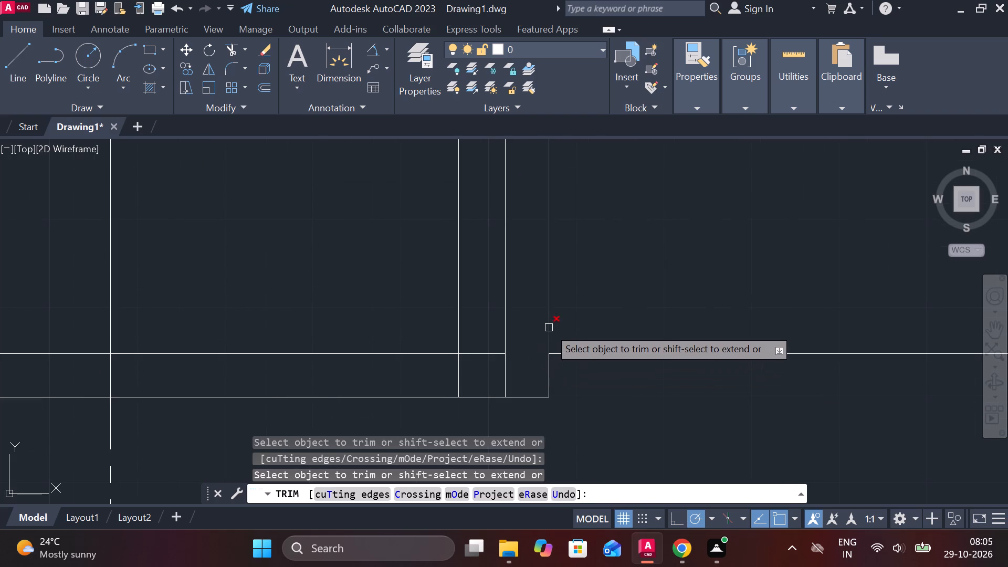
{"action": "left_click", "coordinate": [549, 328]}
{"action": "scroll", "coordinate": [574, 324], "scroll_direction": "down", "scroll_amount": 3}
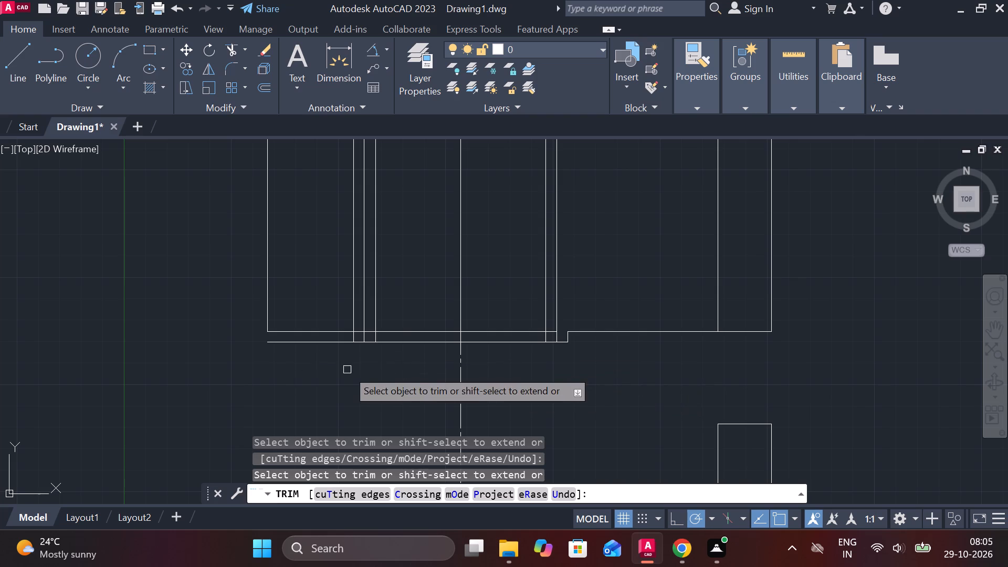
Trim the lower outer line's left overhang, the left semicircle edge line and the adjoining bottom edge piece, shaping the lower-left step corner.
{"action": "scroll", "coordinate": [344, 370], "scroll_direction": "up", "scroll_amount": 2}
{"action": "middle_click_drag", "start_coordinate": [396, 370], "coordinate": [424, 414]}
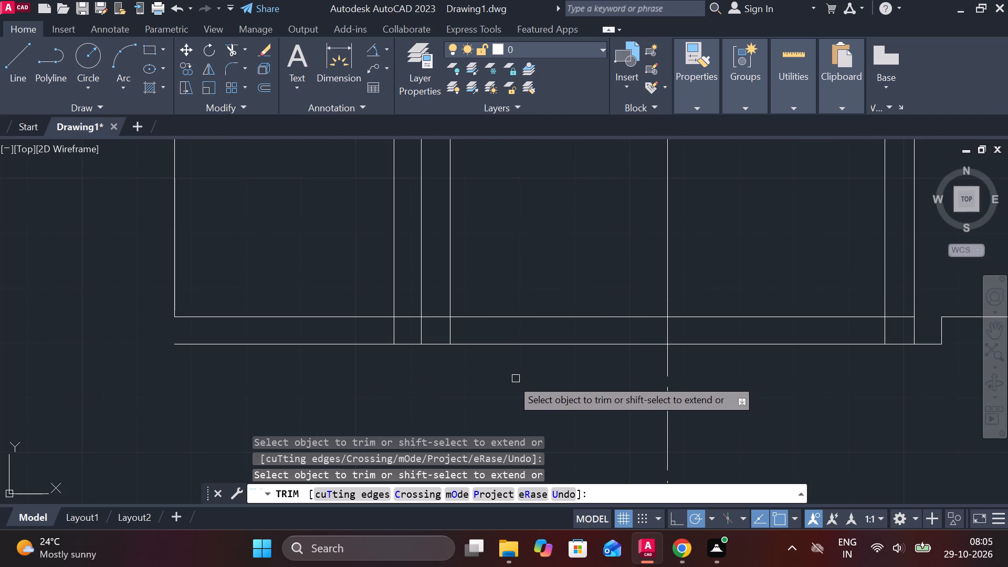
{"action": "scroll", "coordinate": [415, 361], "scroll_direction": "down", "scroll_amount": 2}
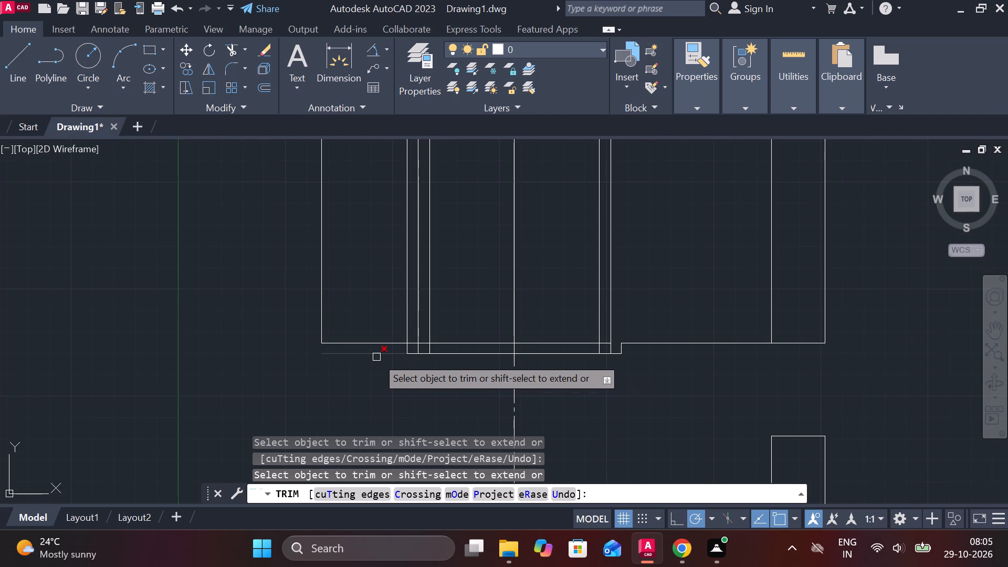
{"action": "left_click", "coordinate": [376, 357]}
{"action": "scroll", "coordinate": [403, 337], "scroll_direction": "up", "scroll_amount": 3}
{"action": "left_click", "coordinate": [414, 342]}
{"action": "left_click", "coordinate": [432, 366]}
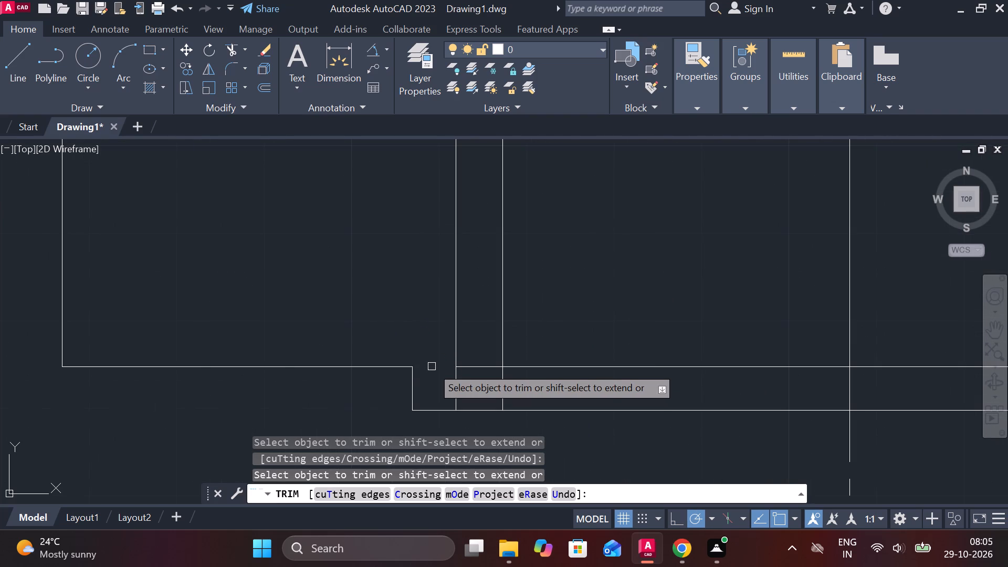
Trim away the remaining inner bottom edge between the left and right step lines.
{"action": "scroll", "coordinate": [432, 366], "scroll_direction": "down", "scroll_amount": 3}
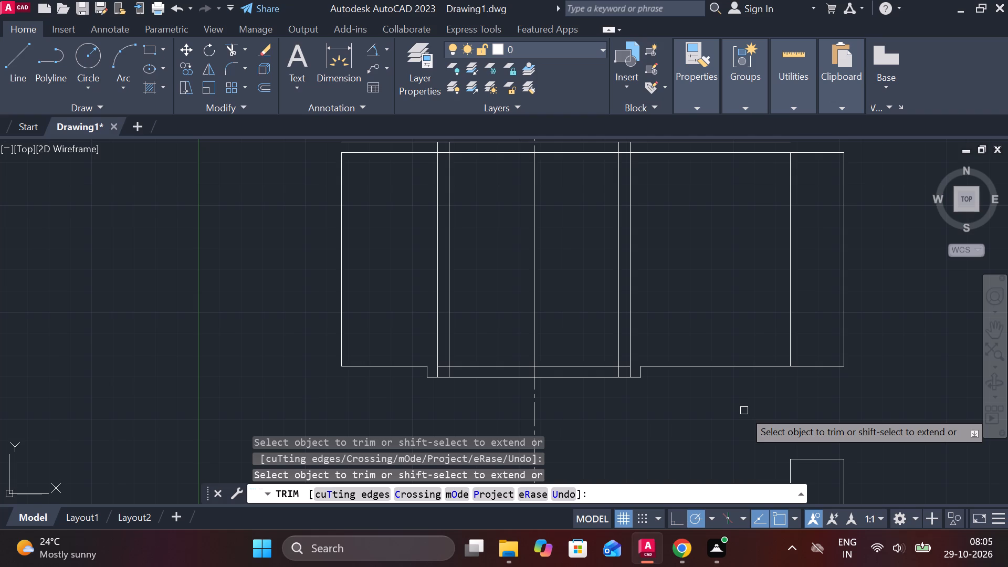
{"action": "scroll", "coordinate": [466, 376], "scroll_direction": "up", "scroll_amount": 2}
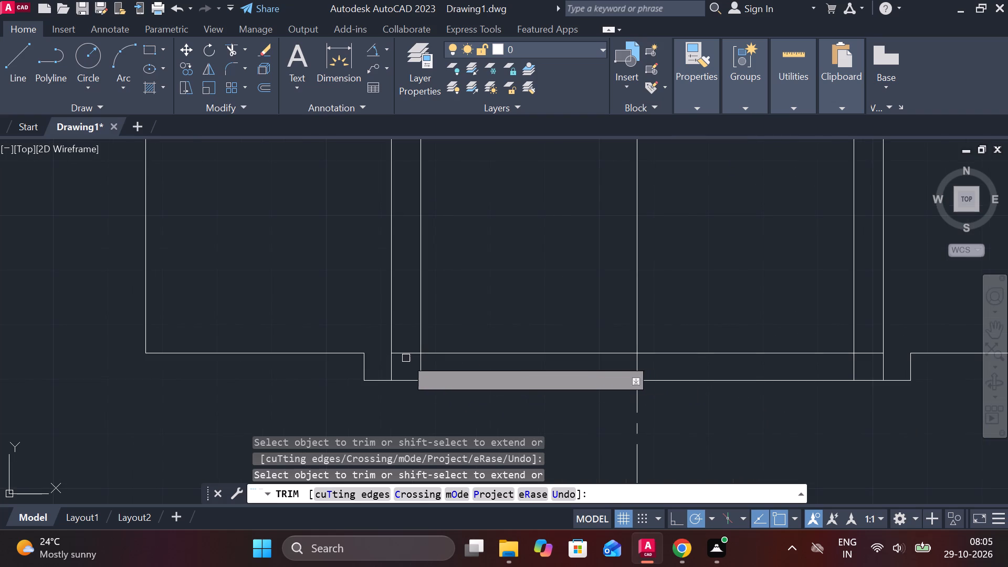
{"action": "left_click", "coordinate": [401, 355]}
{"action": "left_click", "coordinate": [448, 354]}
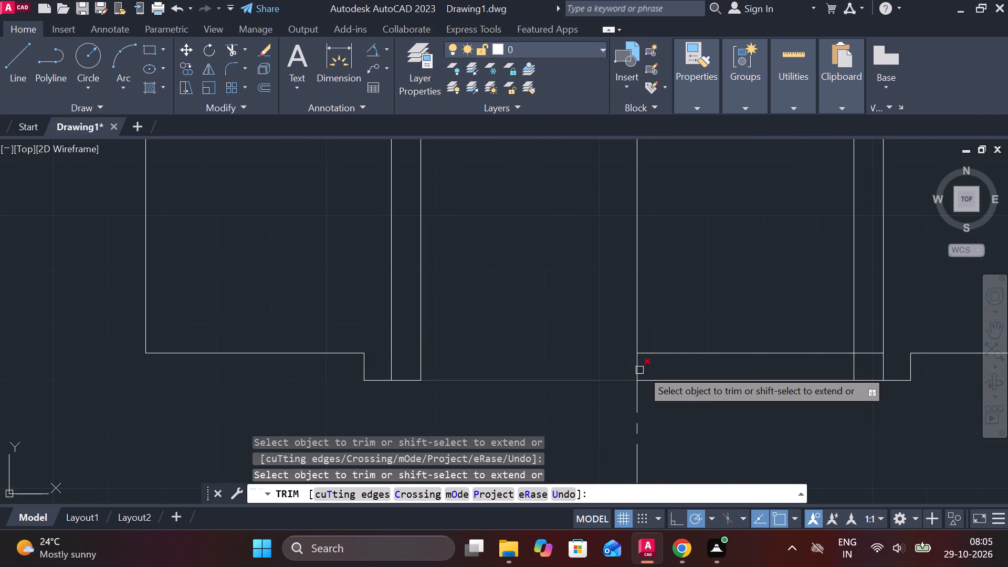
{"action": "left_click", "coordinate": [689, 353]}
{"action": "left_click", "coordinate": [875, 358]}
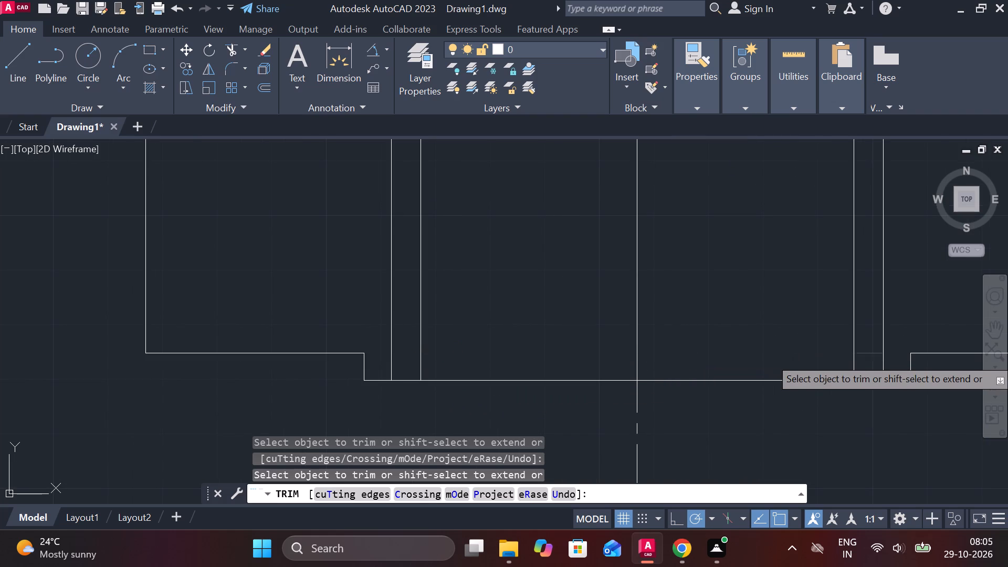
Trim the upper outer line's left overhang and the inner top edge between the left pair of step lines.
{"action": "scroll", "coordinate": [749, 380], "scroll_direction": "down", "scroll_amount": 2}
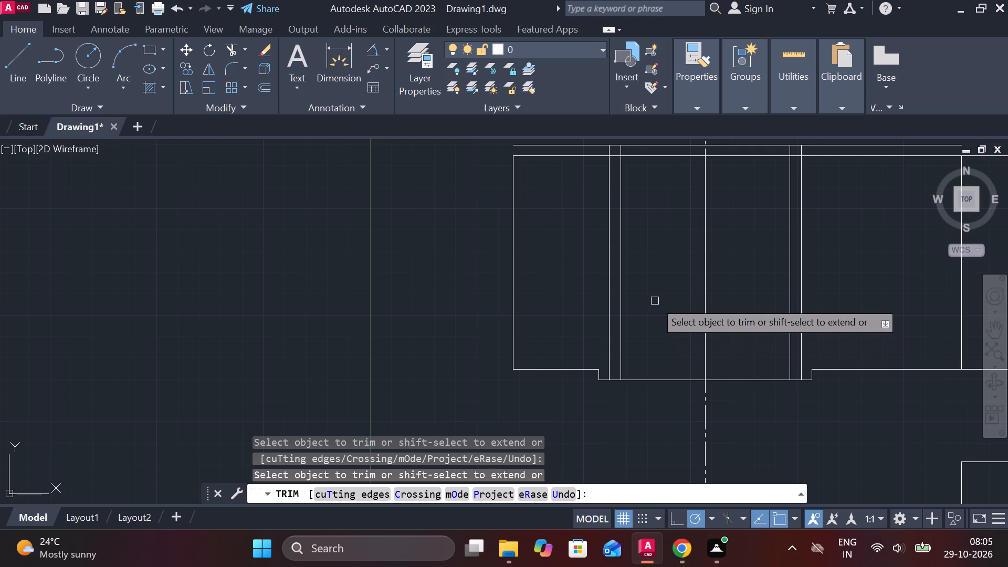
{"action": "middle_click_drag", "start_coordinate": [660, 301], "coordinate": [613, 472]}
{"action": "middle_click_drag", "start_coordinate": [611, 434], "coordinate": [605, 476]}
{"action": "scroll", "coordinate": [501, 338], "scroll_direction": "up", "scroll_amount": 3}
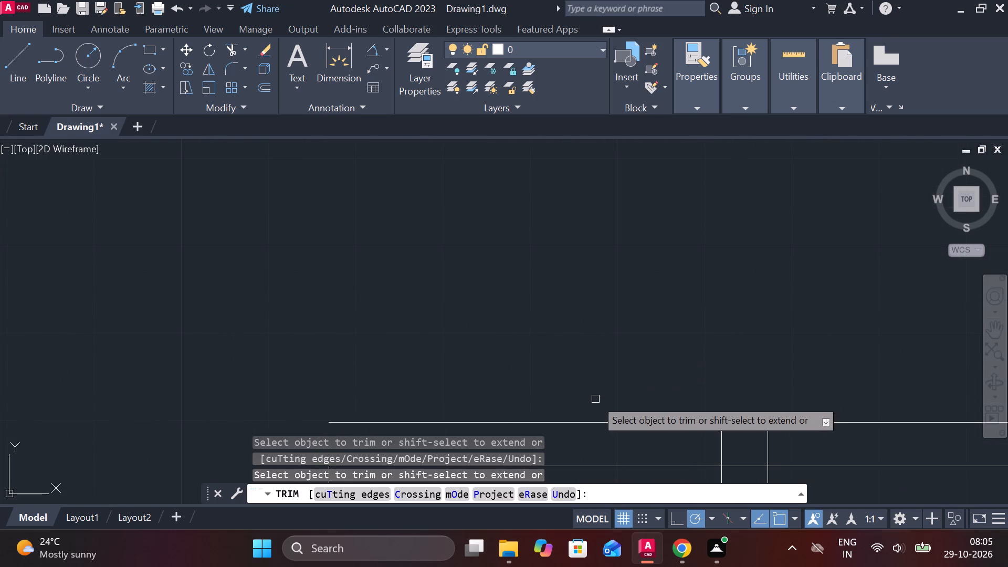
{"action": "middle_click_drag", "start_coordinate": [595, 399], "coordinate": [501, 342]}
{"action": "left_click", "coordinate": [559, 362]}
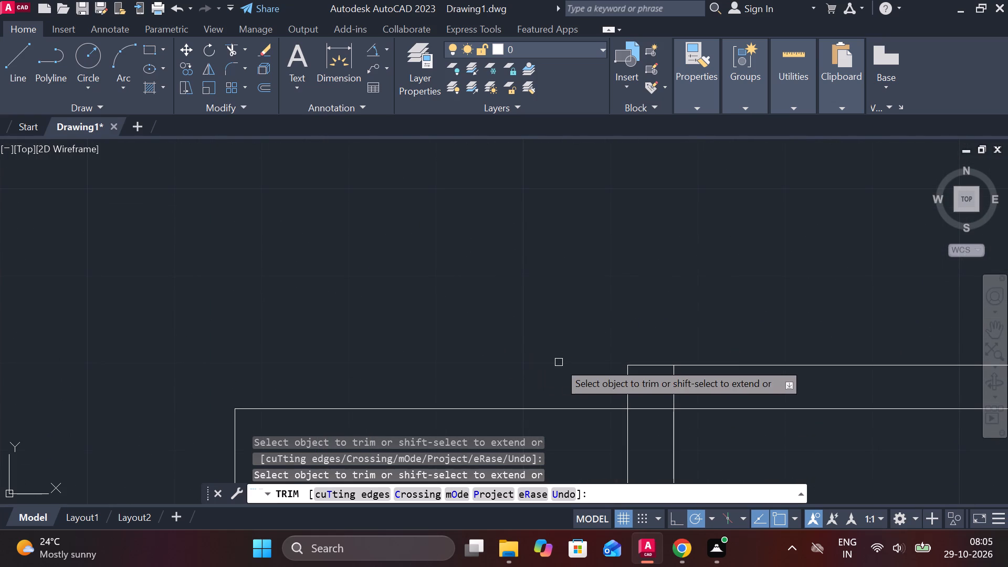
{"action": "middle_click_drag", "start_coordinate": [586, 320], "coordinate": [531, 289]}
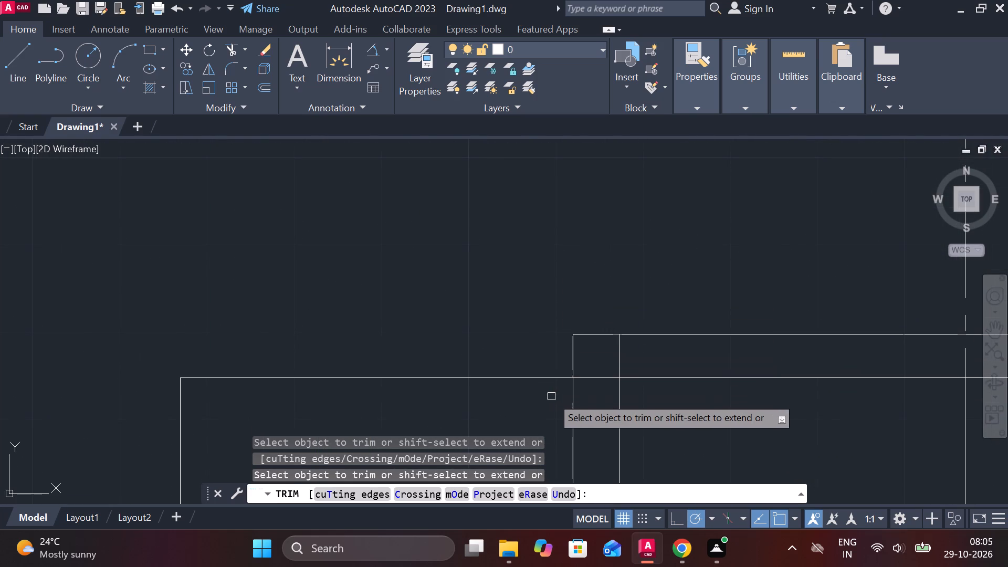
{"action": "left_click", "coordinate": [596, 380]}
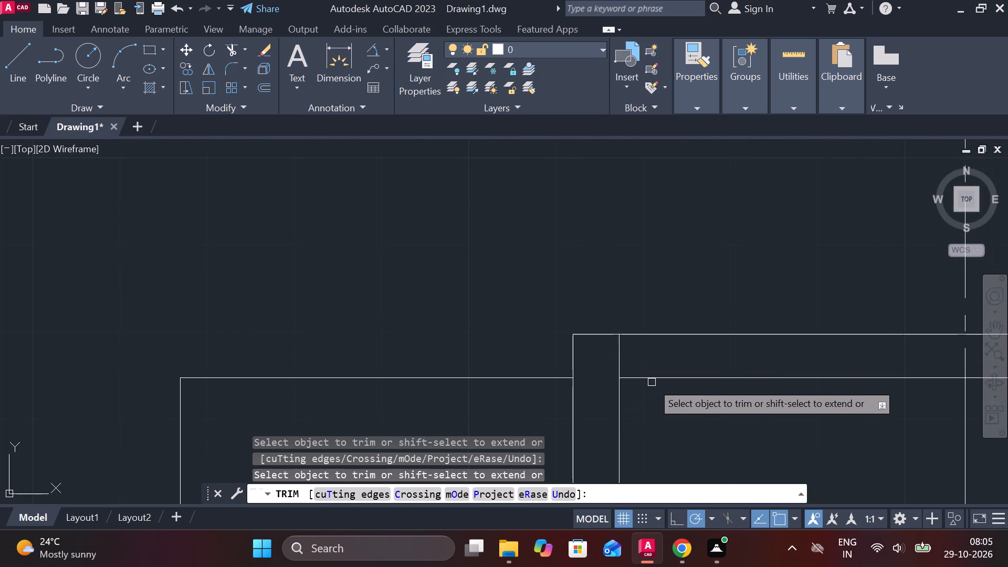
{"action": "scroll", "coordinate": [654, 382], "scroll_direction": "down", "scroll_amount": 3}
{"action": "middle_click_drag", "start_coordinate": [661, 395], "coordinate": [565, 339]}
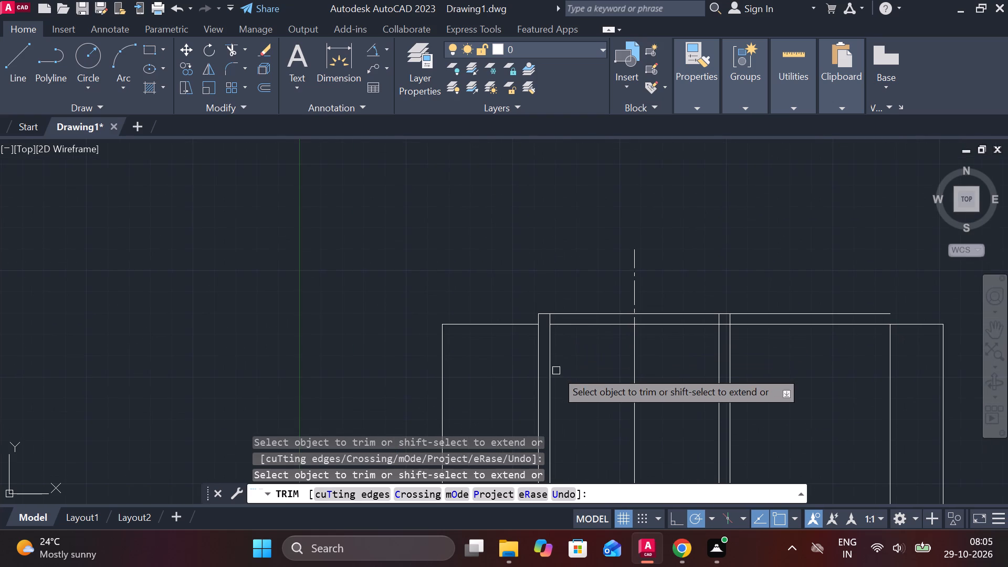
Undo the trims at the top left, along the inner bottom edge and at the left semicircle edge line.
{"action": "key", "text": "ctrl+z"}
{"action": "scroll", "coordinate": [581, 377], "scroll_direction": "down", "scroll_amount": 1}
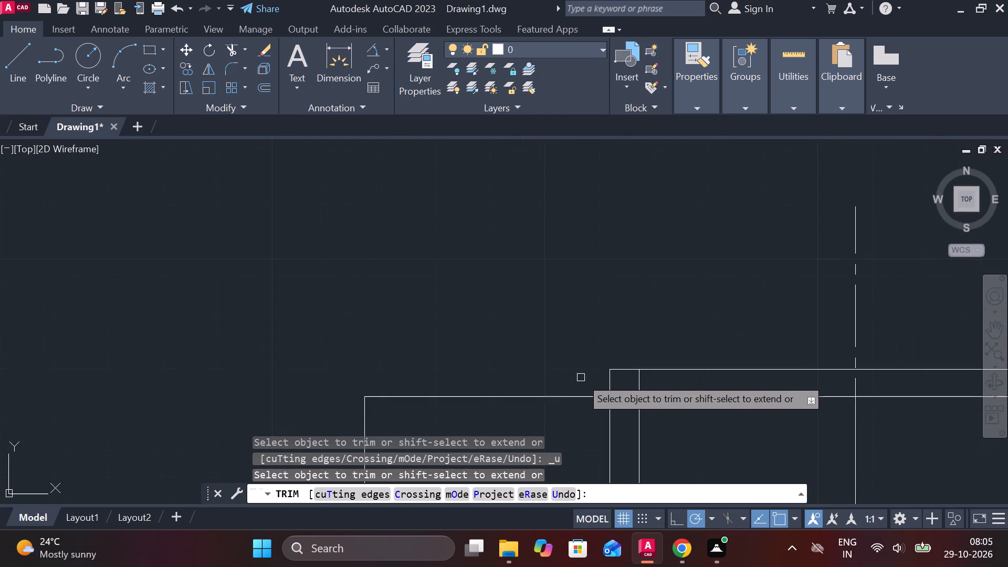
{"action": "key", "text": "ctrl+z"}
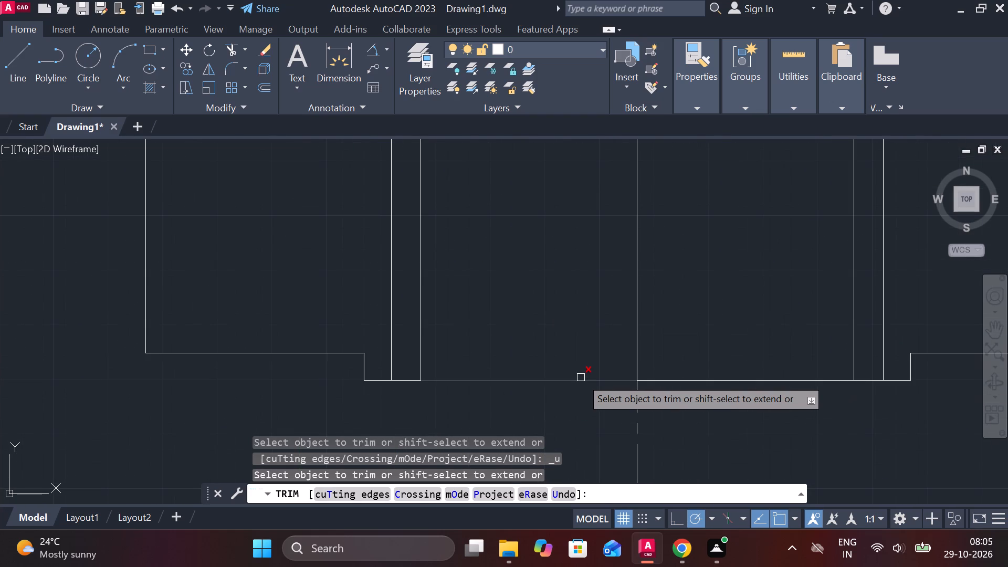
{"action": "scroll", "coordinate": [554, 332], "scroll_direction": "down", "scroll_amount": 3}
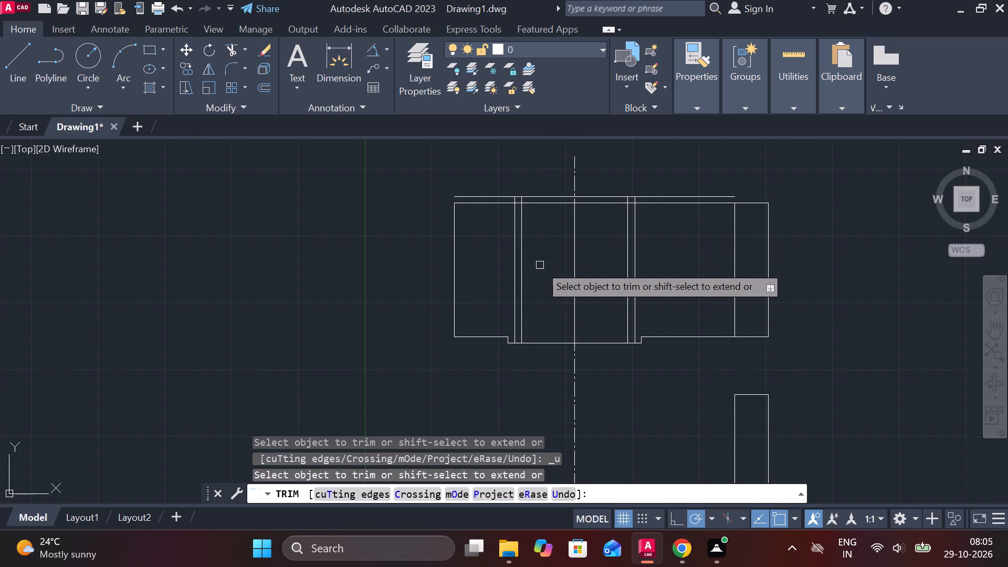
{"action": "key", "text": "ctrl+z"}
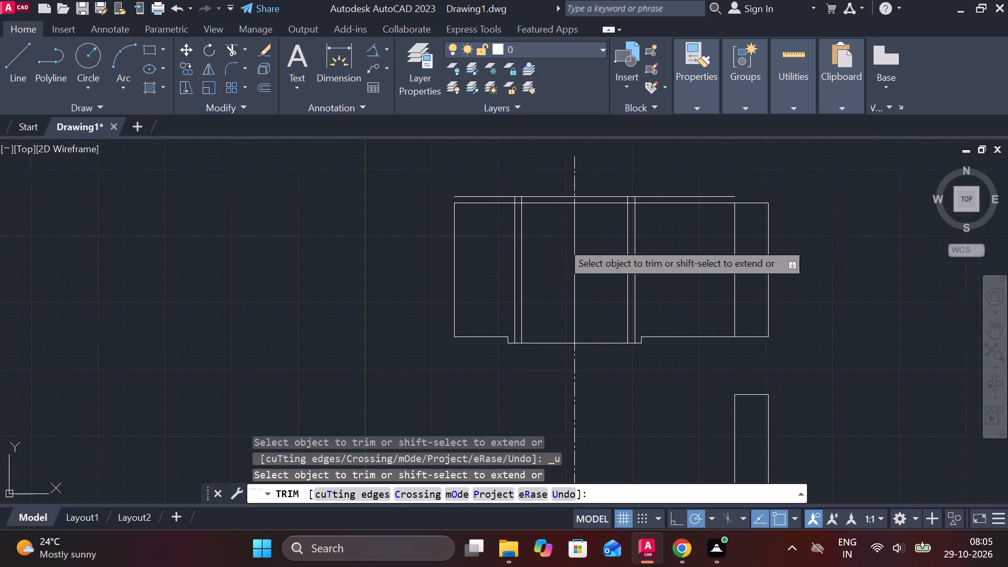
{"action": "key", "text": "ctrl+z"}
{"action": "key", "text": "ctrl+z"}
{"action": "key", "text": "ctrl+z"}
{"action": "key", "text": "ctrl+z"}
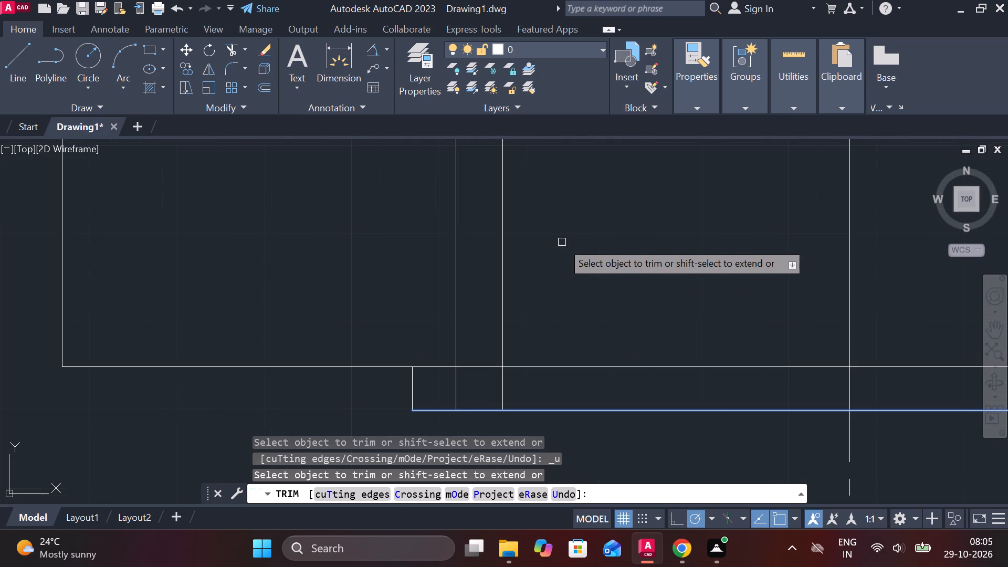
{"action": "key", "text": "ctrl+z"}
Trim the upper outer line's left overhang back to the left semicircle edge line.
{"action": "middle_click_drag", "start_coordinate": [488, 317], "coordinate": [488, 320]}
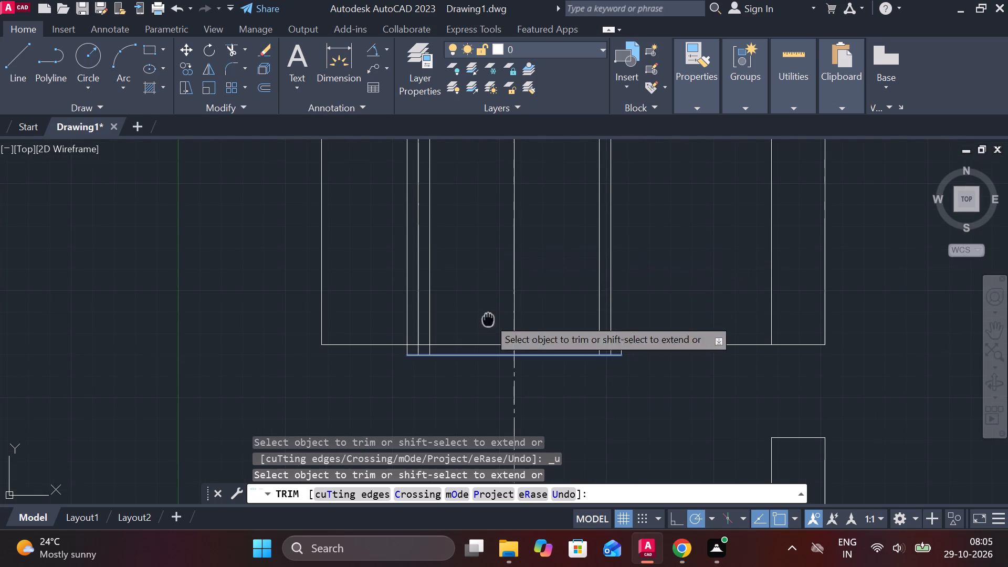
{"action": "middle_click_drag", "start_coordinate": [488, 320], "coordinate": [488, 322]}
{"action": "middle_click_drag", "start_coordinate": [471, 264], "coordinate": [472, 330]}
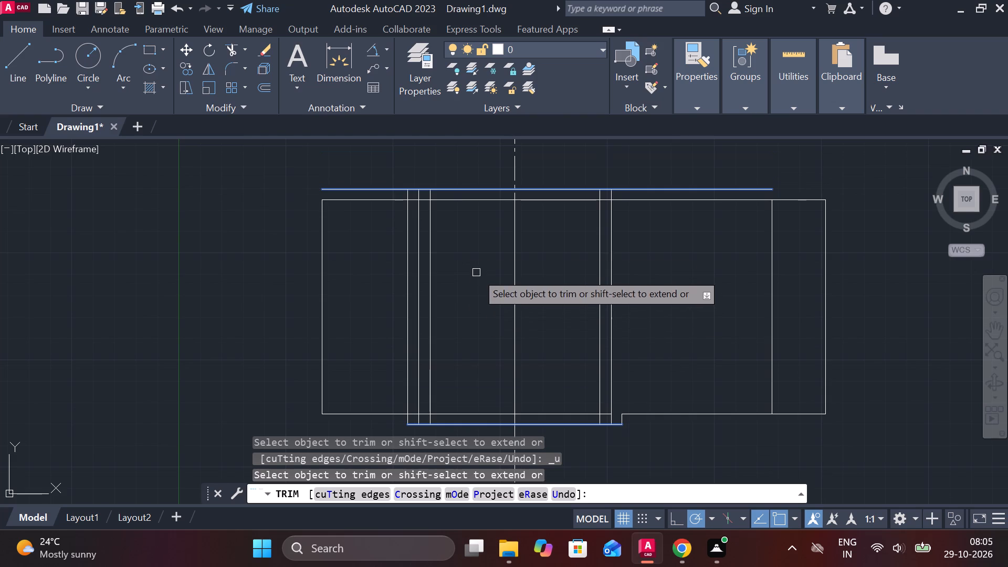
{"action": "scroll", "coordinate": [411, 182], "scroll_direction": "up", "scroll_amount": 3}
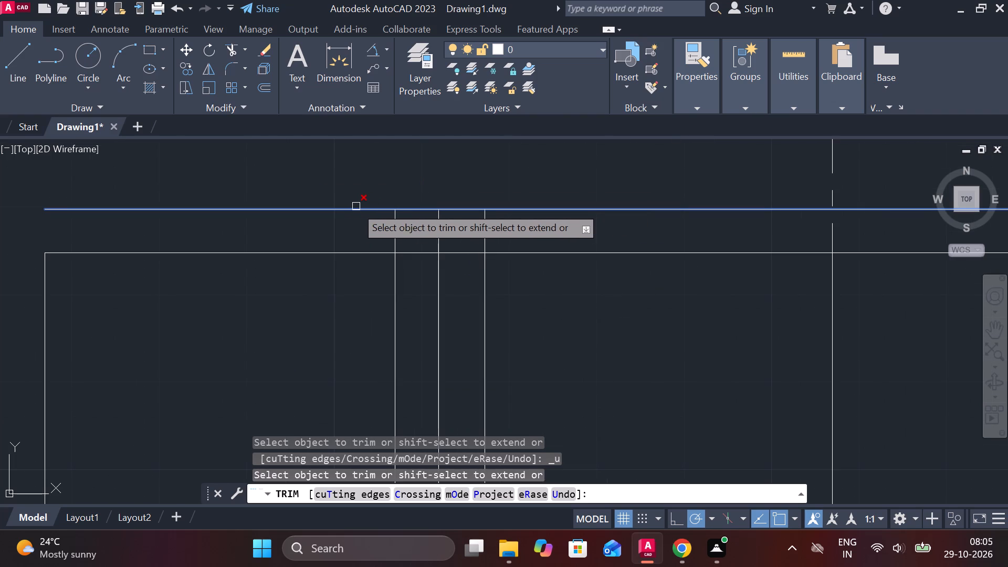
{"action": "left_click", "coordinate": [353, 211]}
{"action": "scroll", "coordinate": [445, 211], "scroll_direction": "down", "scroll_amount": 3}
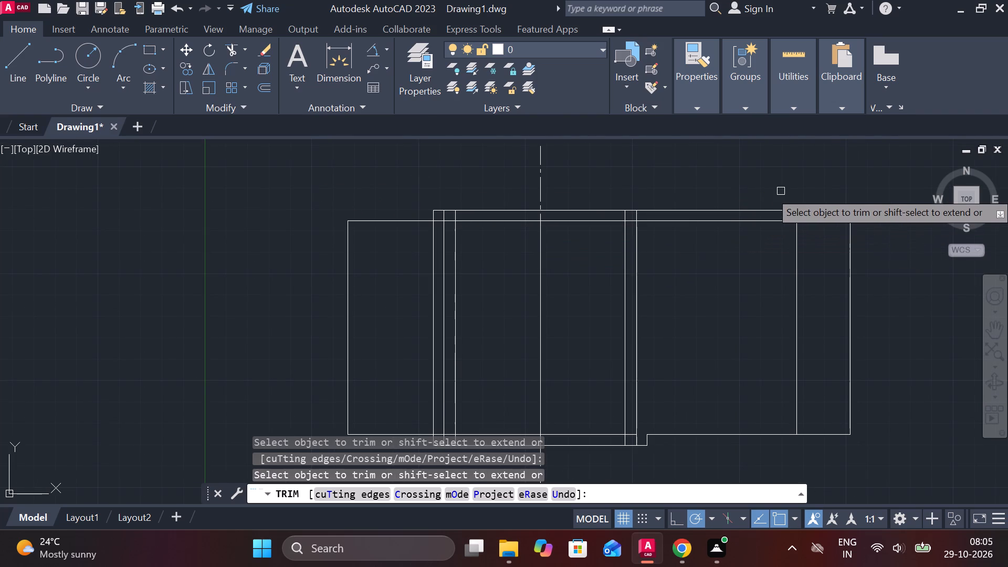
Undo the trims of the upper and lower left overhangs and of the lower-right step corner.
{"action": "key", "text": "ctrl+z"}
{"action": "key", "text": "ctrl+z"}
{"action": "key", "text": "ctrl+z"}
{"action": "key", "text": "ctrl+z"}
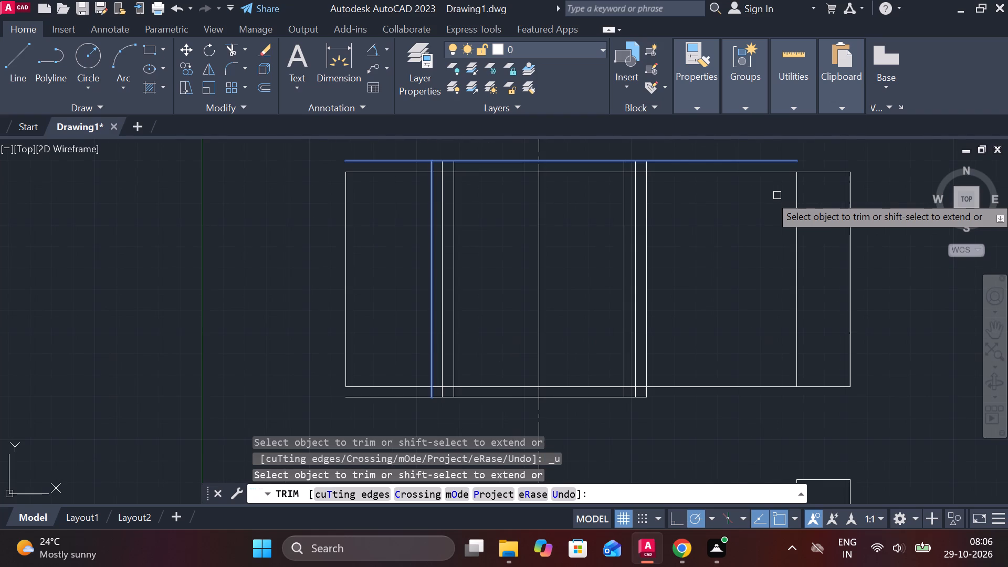
Trim both overhangs of the upper outer line and the lower outer line's left overhang back to the semicircle edge lines.
{"action": "left_click", "coordinate": [671, 164]}
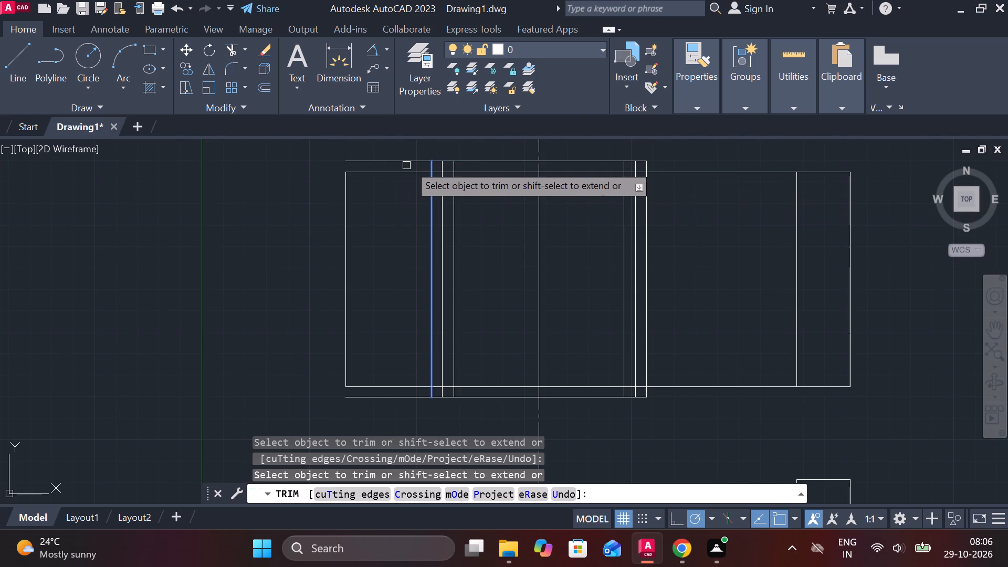
{"action": "left_click", "coordinate": [412, 163]}
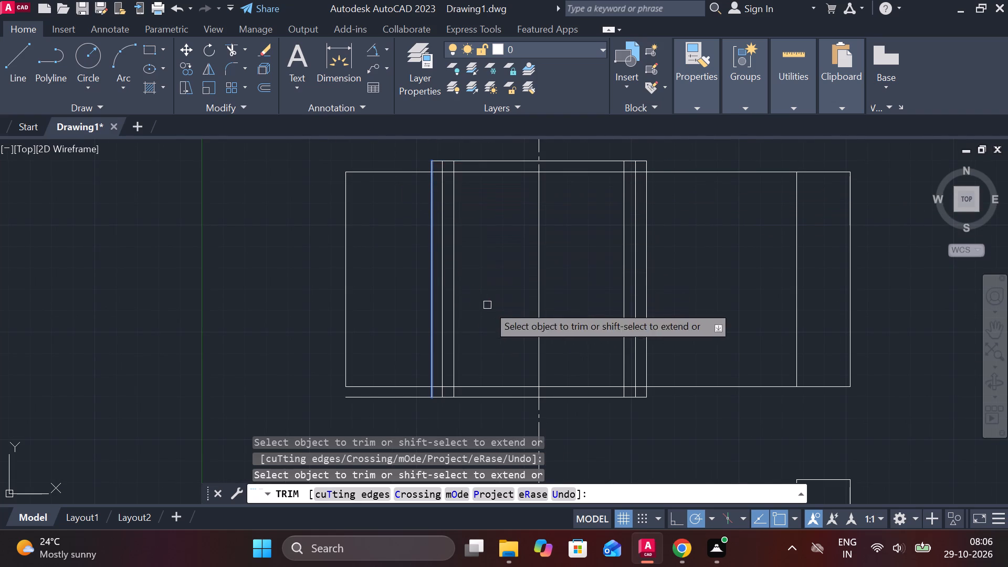
{"action": "left_click", "coordinate": [404, 400]}
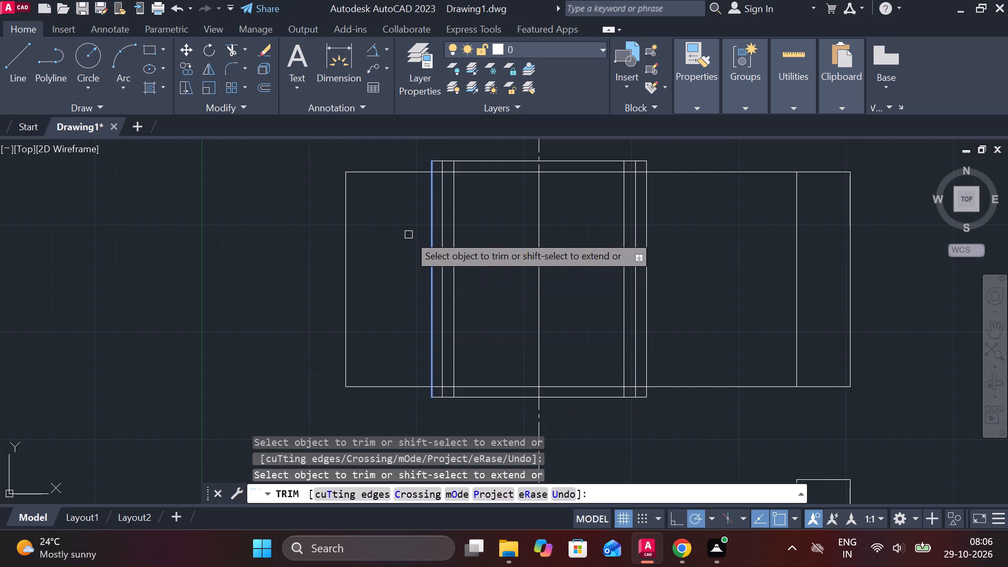
Trim the left semicircle edge line and the plate's upper edge up to the centreline, forming the upper-left step.
{"action": "scroll", "coordinate": [427, 170], "scroll_direction": "up", "scroll_amount": 3}
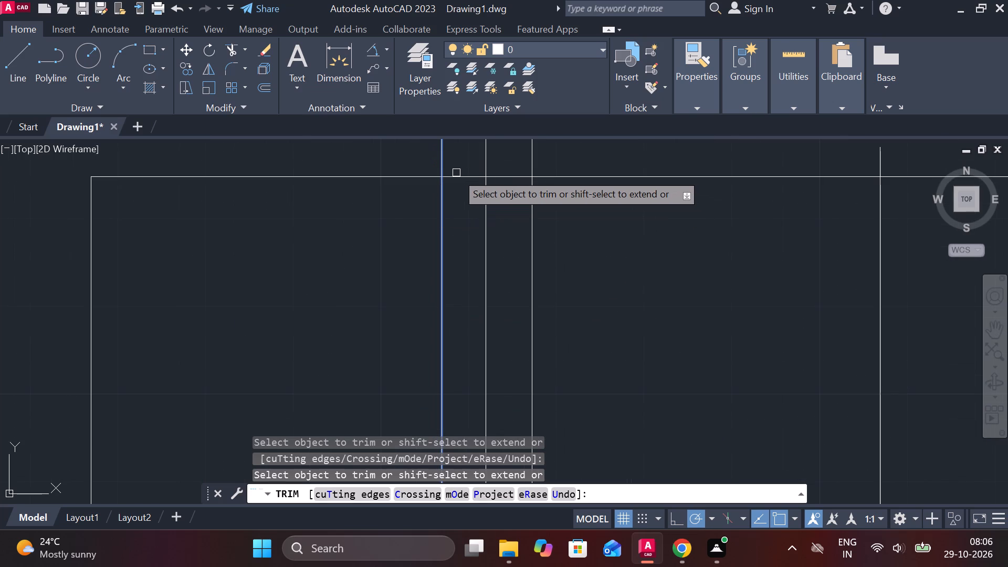
{"action": "left_click", "coordinate": [456, 177]}
{"action": "left_click", "coordinate": [441, 196]}
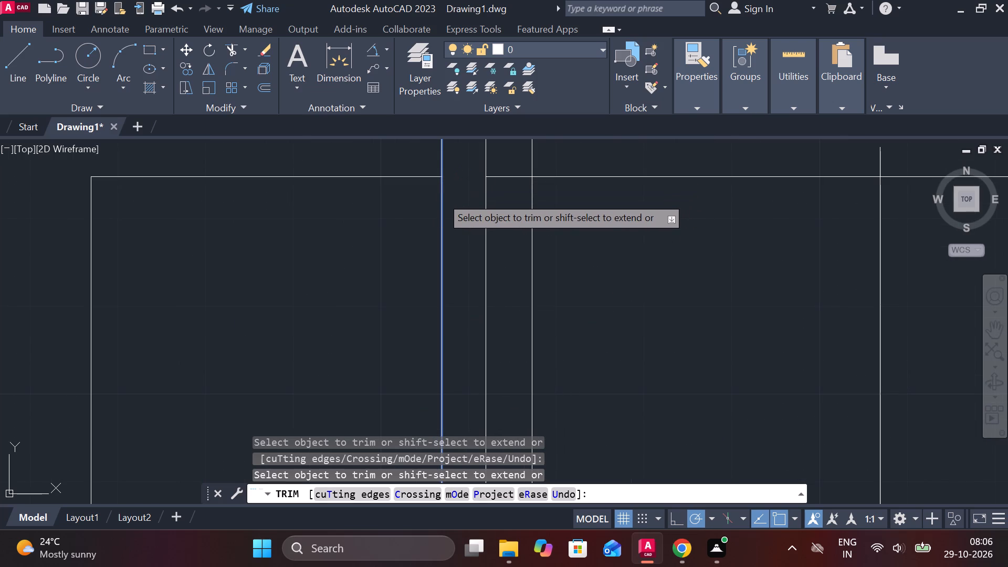
{"action": "scroll", "coordinate": [441, 196], "scroll_direction": "down", "scroll_amount": 3}
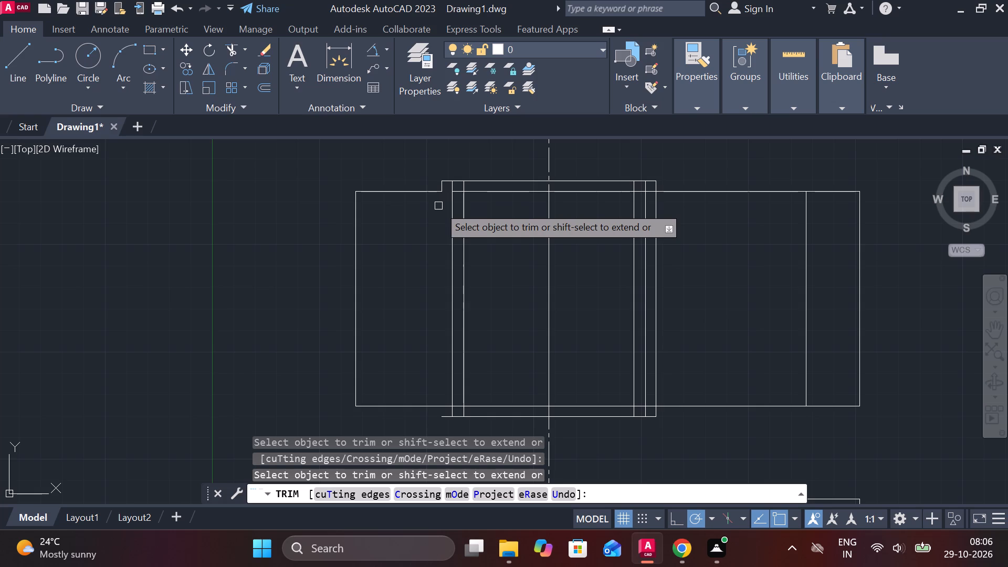
{"action": "scroll", "coordinate": [471, 183], "scroll_direction": "up", "scroll_amount": 4}
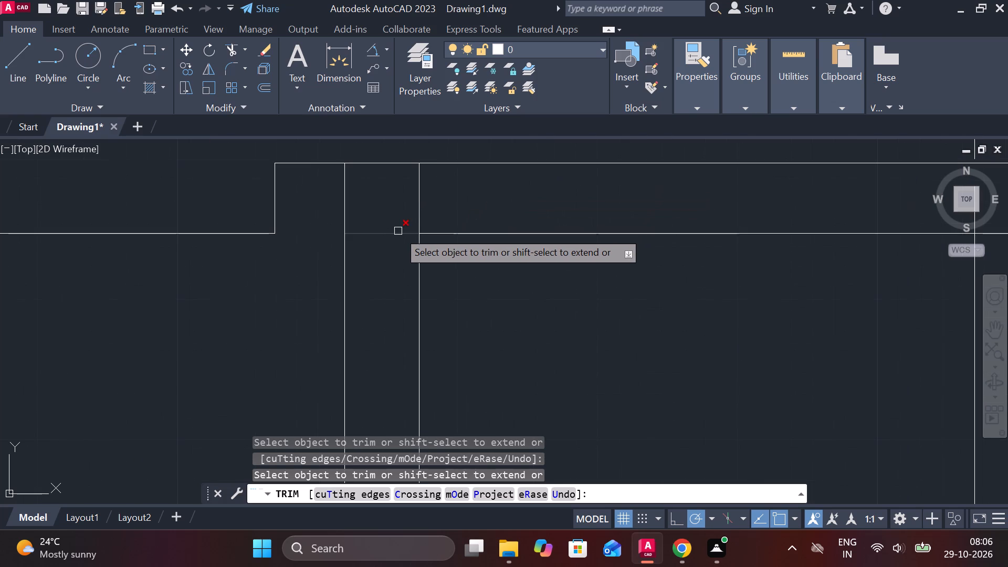
{"action": "left_click", "coordinate": [398, 231]}
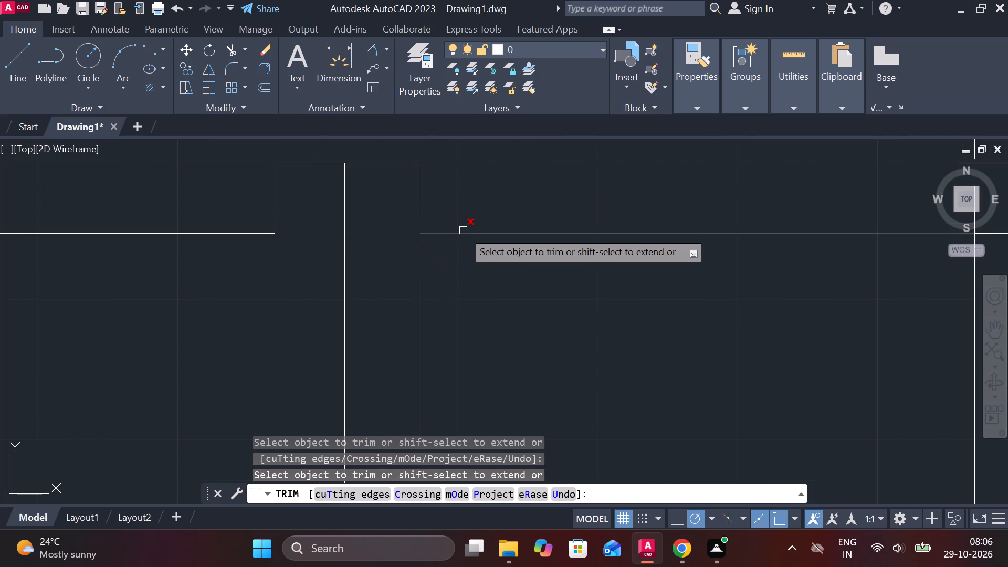
{"action": "left_click", "coordinate": [463, 230]}
Trim the right semicircle edge line and the plate's remaining inner upper edge to form the upper-right step.
{"action": "scroll", "coordinate": [490, 236], "scroll_direction": "down", "scroll_amount": 3}
{"action": "scroll", "coordinate": [794, 228], "scroll_direction": "up", "scroll_amount": 2}
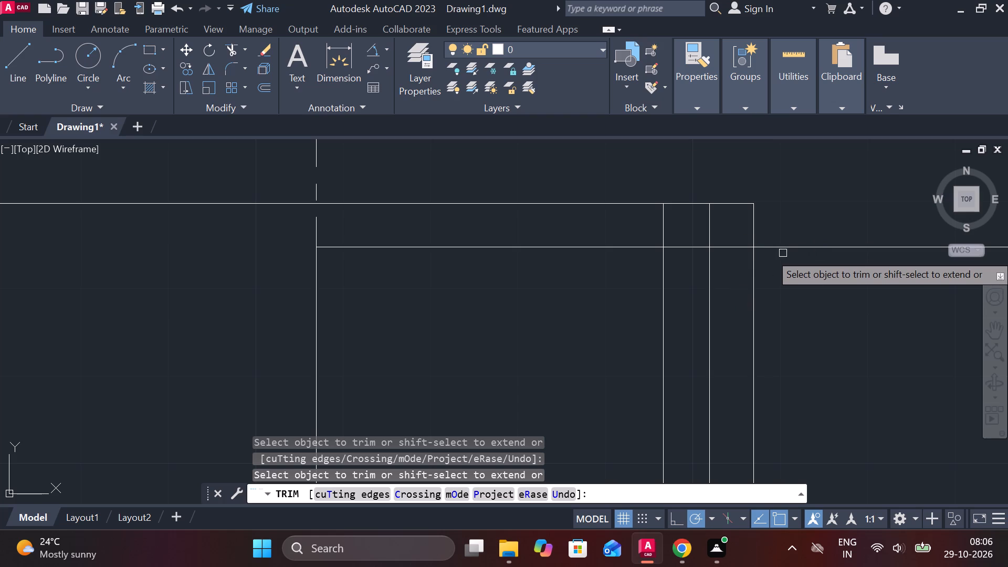
{"action": "left_click", "coordinate": [726, 249]}
{"action": "left_click", "coordinate": [757, 264]}
{"action": "left_click", "coordinate": [595, 243]}
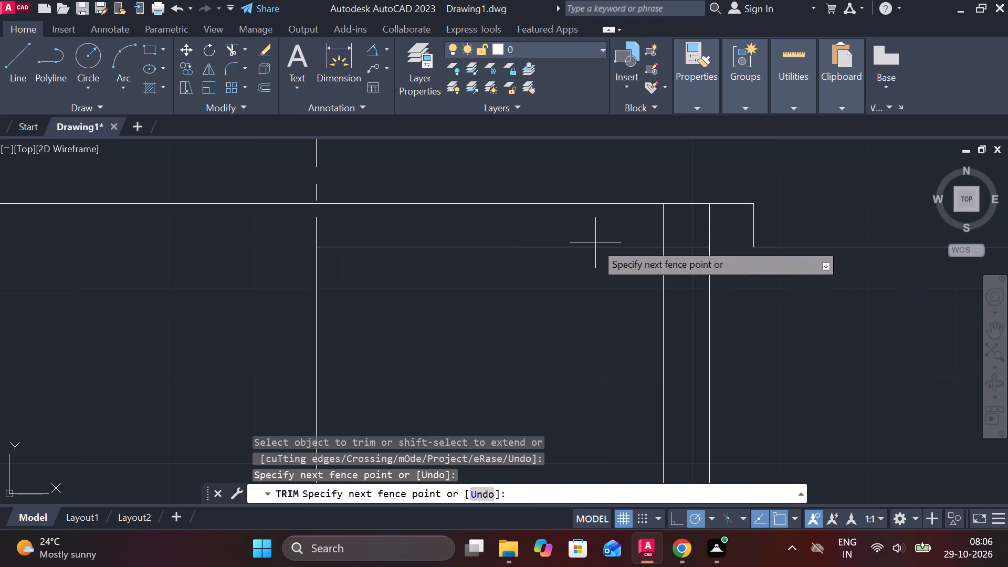
{"action": "left_click", "coordinate": [607, 258]}
{"action": "left_click", "coordinate": [686, 248]}
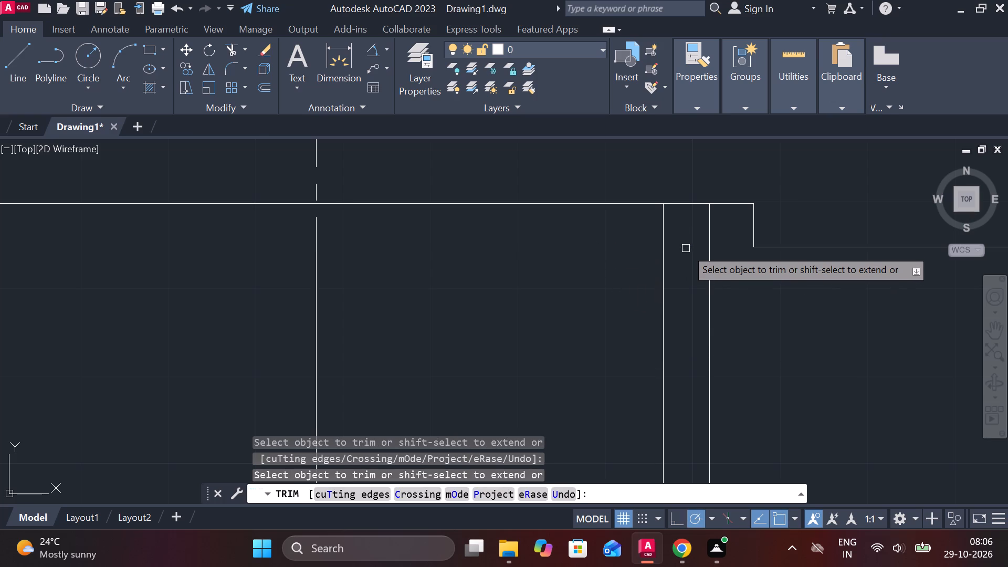
{"action": "scroll", "coordinate": [686, 251], "scroll_direction": "down", "scroll_amount": 3}
{"action": "middle_click_drag", "start_coordinate": [718, 311], "coordinate": [686, 251]}
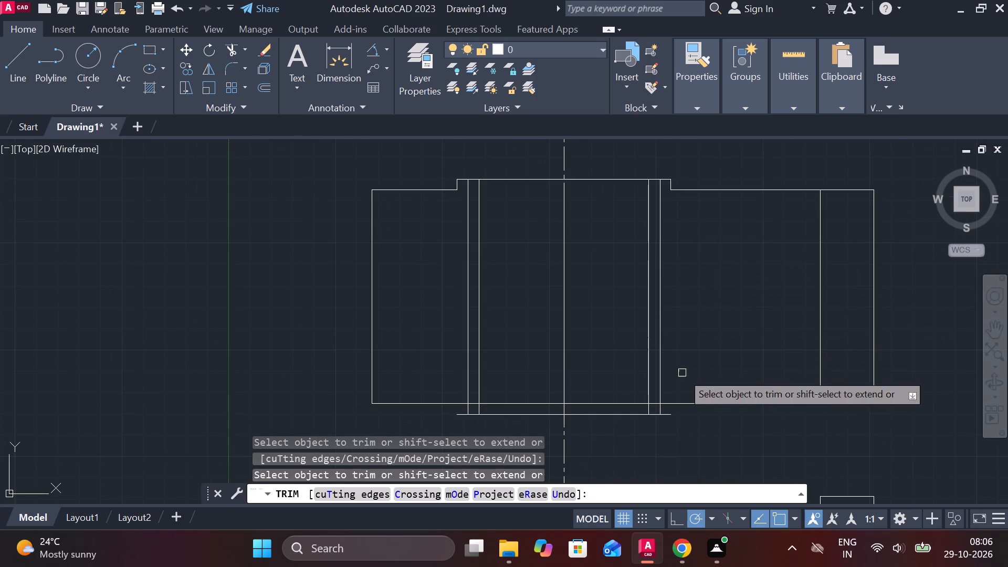
{"action": "key", "text": "Escape"}
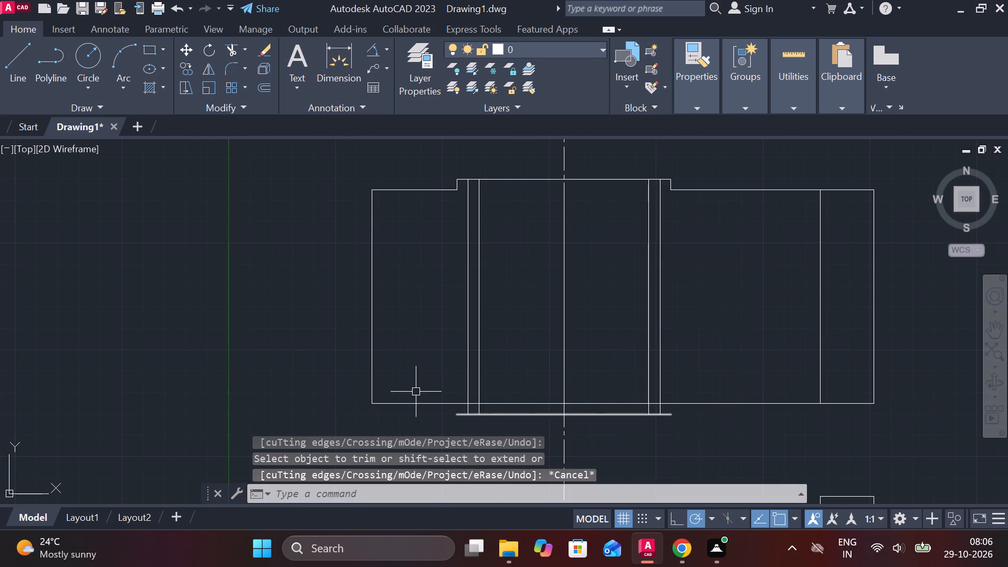
Draw vertical lines up from both ends of the lower outer line, crossing the plate's lower edge, the left one about 11.5 long.
{"action": "scroll", "coordinate": [417, 393], "scroll_direction": "up", "scroll_amount": 1}
{"action": "middle_click_drag", "start_coordinate": [418, 393], "coordinate": [414, 374]}
{"action": "key", "text": "l"}
{"action": "key", "text": "Return"}
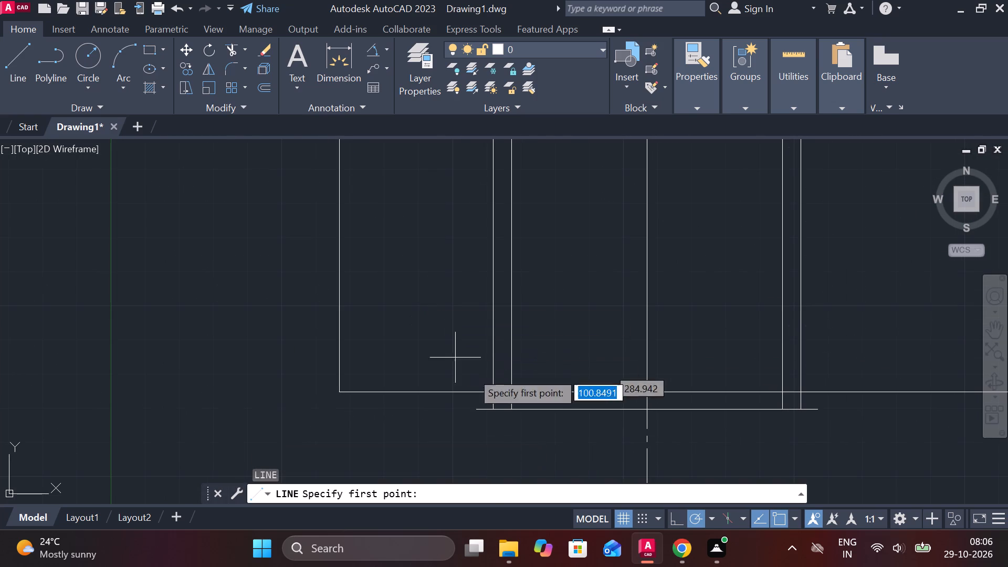
{"action": "scroll", "coordinate": [504, 417], "scroll_direction": "up", "scroll_amount": 2}
{"action": "left_click", "coordinate": [434, 403]}
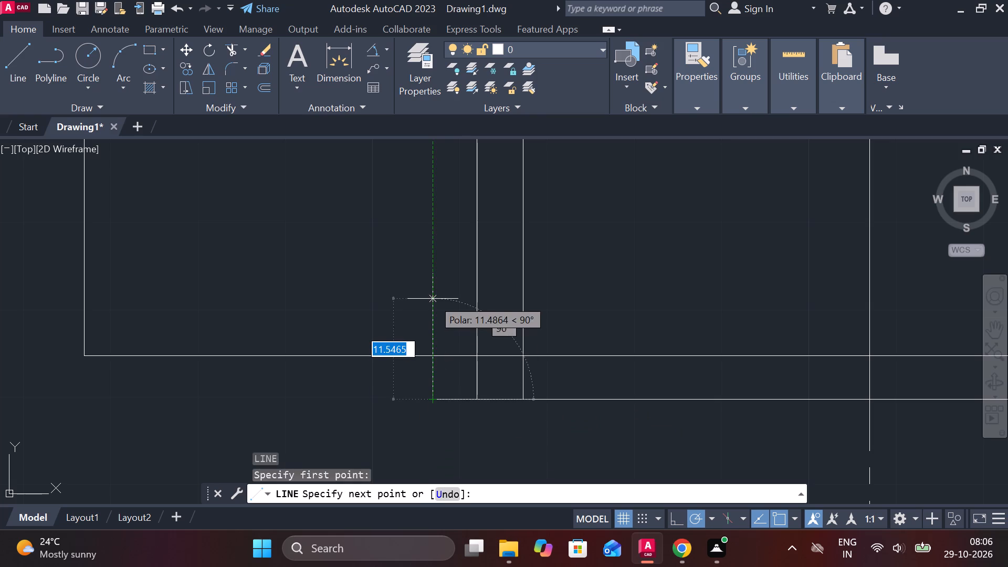
{"action": "left_click", "coordinate": [433, 299]}
{"action": "key", "text": "Escape"}
{"action": "scroll", "coordinate": [531, 316], "scroll_direction": "down", "scroll_amount": 2}
{"action": "key", "text": "space"}
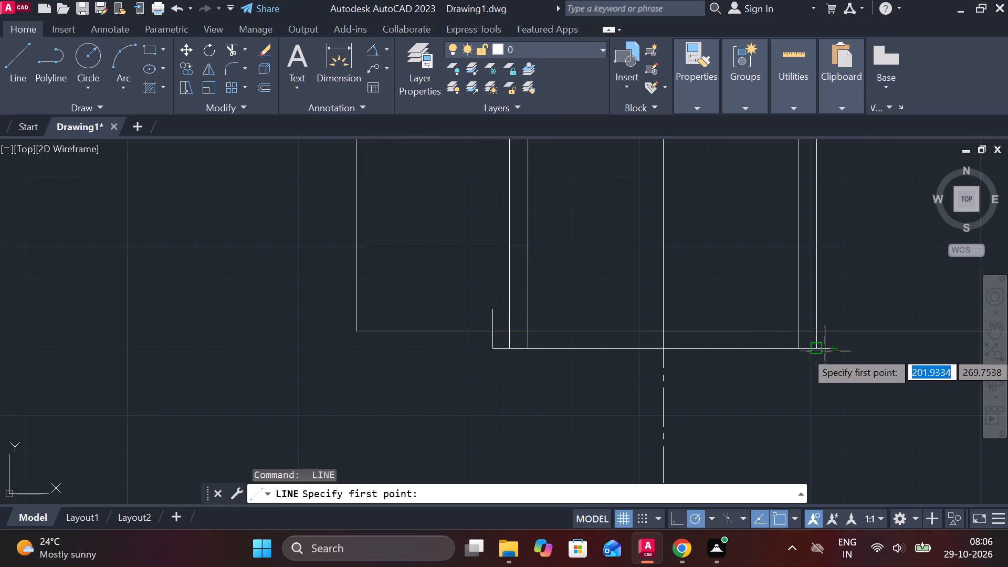
{"action": "left_click", "coordinate": [839, 351]}
{"action": "left_click", "coordinate": [839, 308]}
{"action": "key", "text": "Escape"}
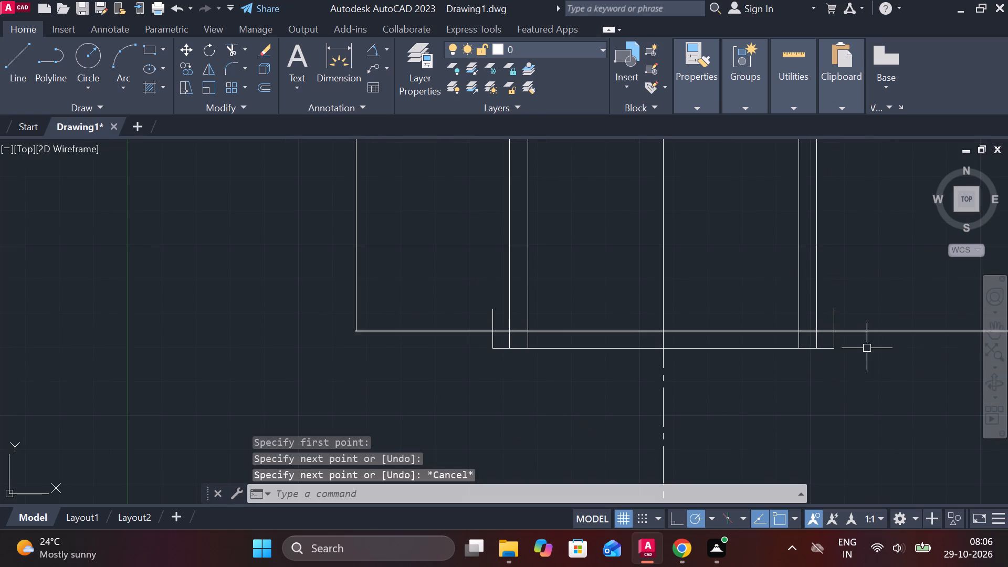
Trim the lower-left vertical line's overhang and the plate's lower edge from there to the inner right edge line.
{"action": "type", "text": "tr"}
{"action": "key", "text": "space"}
{"action": "scroll", "coordinate": [475, 333], "scroll_direction": "up", "scroll_amount": 3}
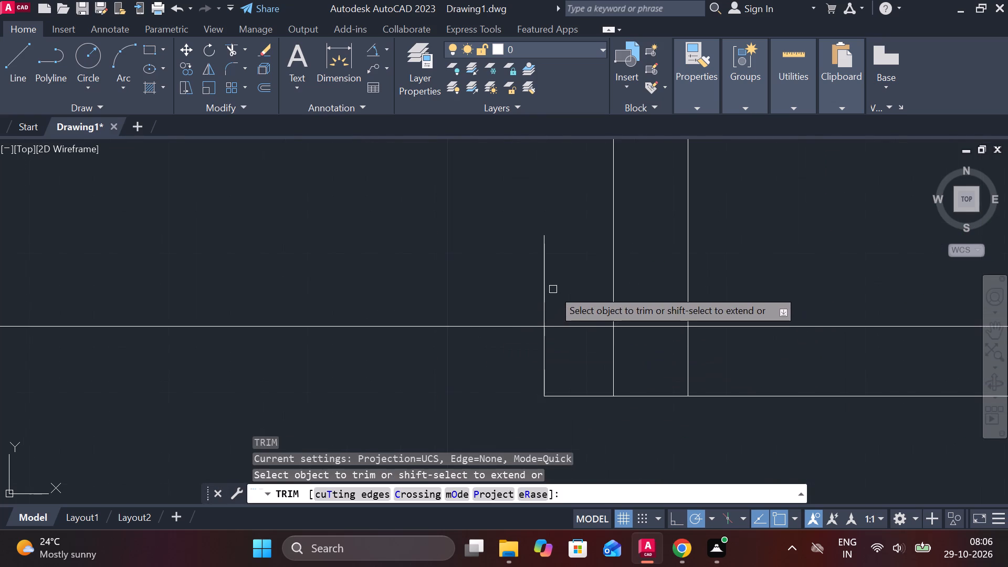
{"action": "left_click", "coordinate": [540, 280]}
{"action": "left_click", "coordinate": [552, 299]}
{"action": "left_click", "coordinate": [555, 329]}
{"action": "scroll", "coordinate": [555, 329], "scroll_direction": "down", "scroll_amount": 2}
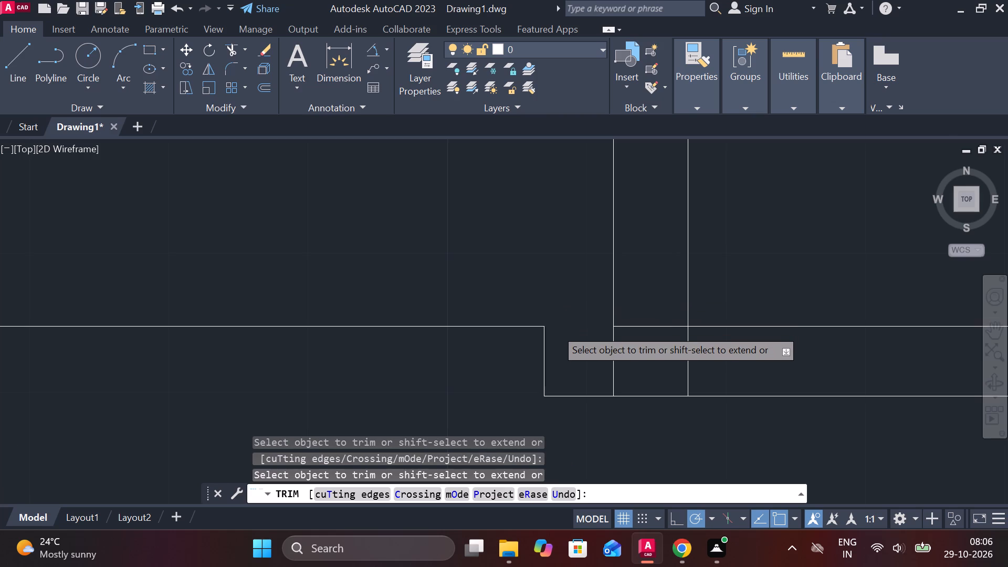
{"action": "left_click", "coordinate": [596, 331]}
{"action": "left_click", "coordinate": [693, 327]}
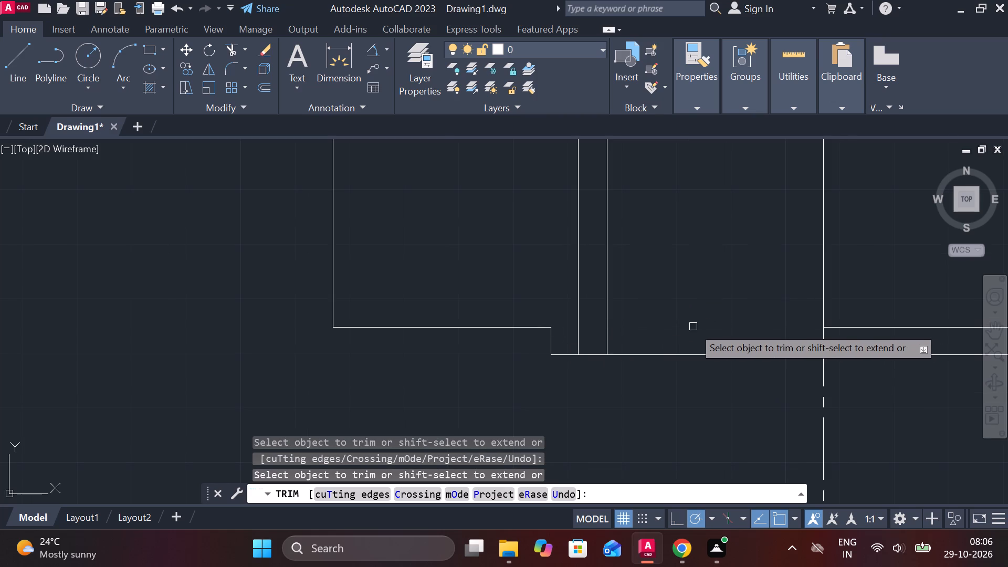
{"action": "scroll", "coordinate": [693, 327], "scroll_direction": "down", "scroll_amount": 2}
{"action": "left_click", "coordinate": [782, 329]}
Trim the lower-right vertical line's overhang and the rest of the plate's lower edge inside the step.
{"action": "scroll", "coordinate": [866, 327], "scroll_direction": "up", "scroll_amount": 3}
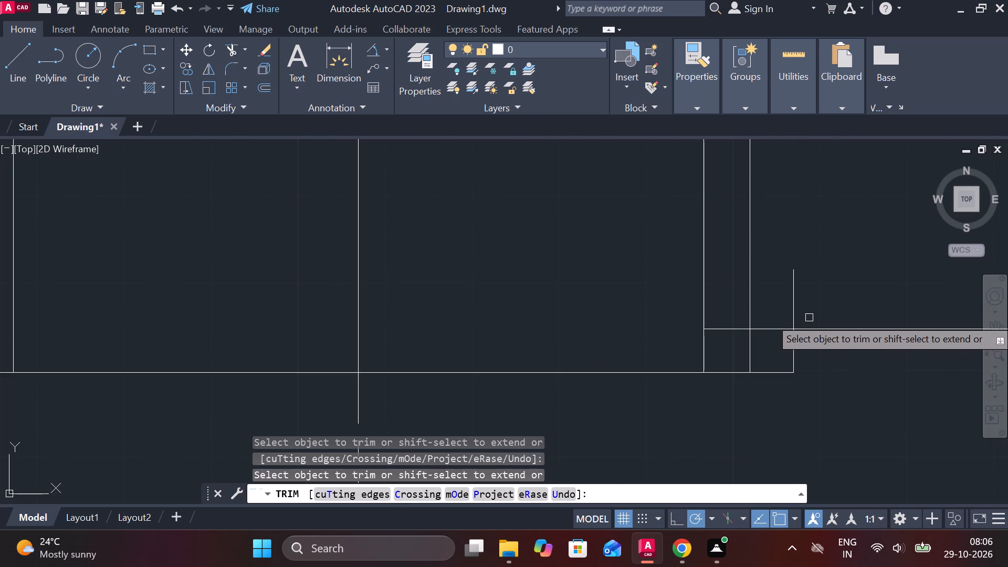
{"action": "left_click", "coordinate": [791, 298]}
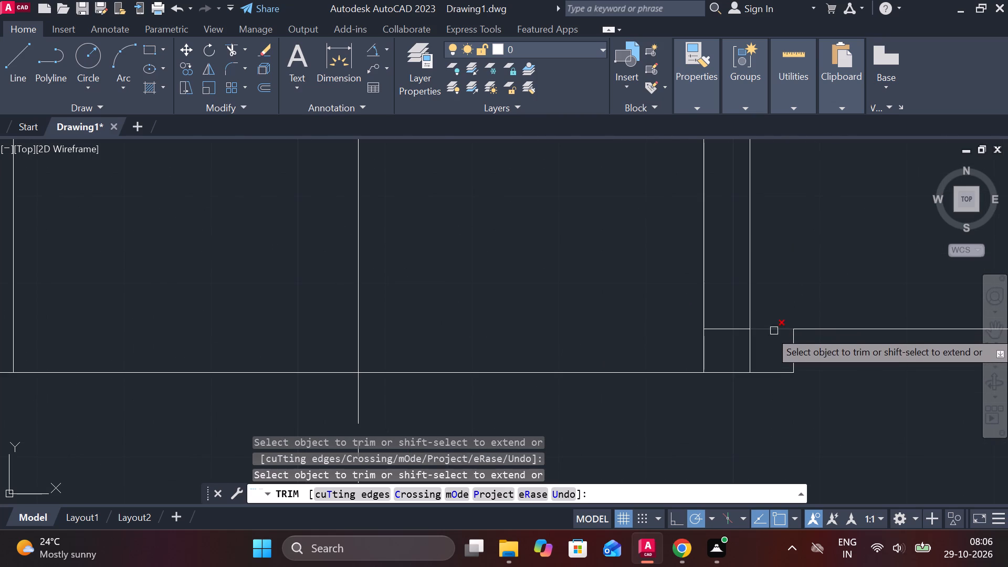
{"action": "left_click", "coordinate": [774, 331]}
{"action": "left_click", "coordinate": [737, 331]}
{"action": "scroll", "coordinate": [737, 331], "scroll_direction": "down", "scroll_amount": 4}
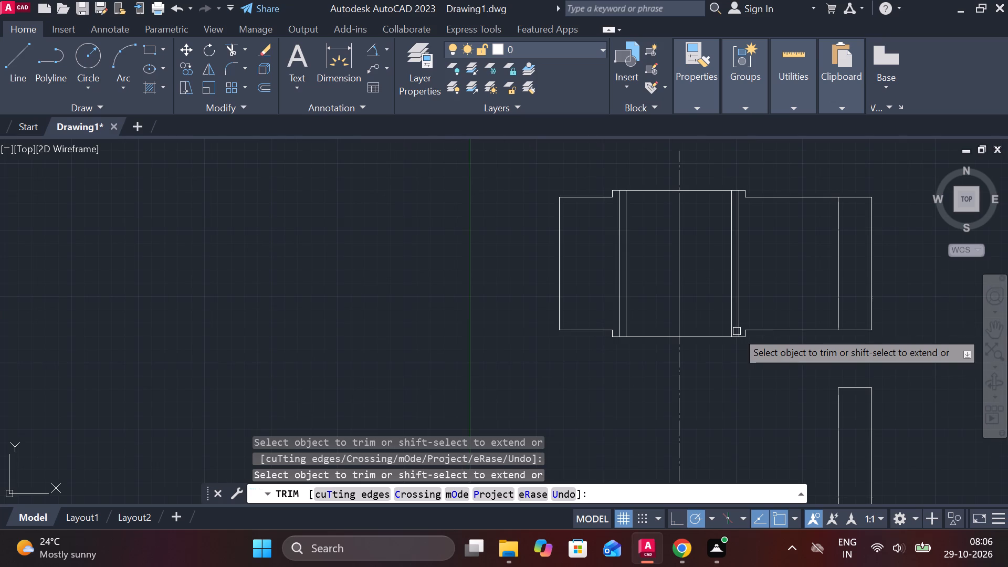
{"action": "middle_click_drag", "start_coordinate": [804, 350], "coordinate": [725, 350]}
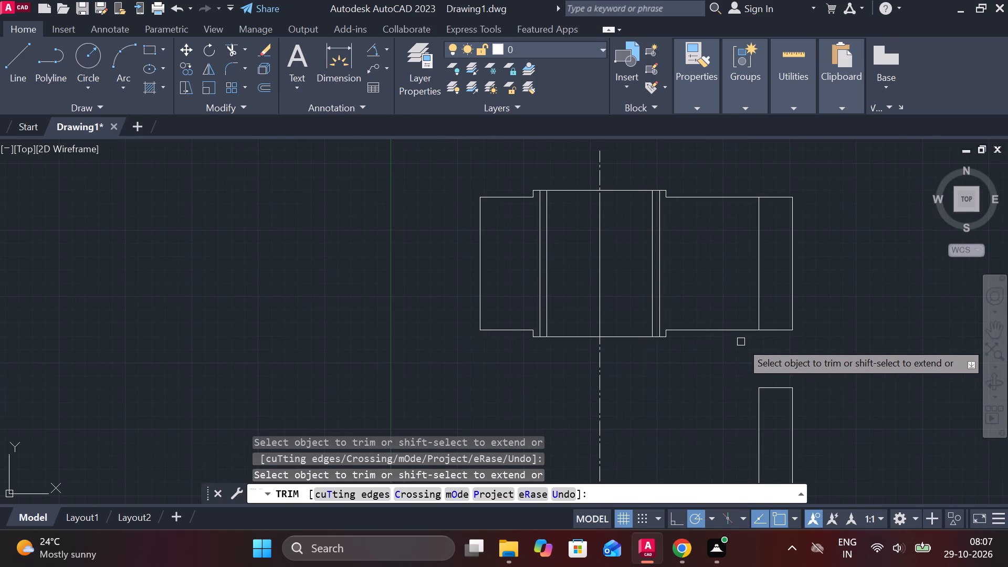
{"action": "key", "text": "Escape"}
Erase the solid vertical line lying over the centreline in the upper view.
{"action": "left_click", "coordinate": [597, 235]}
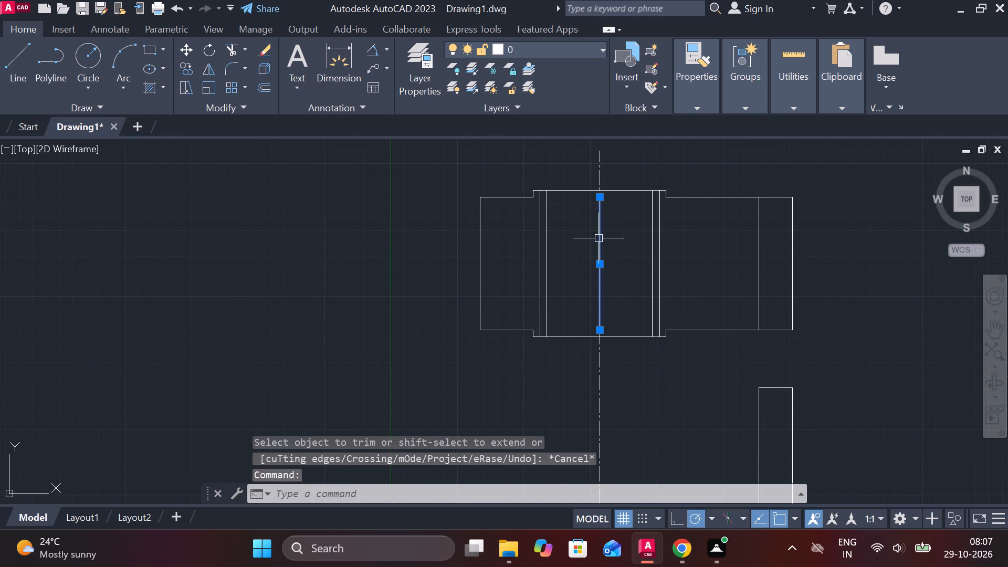
{"action": "type", "text": "e"}
{"action": "key", "text": "space"}
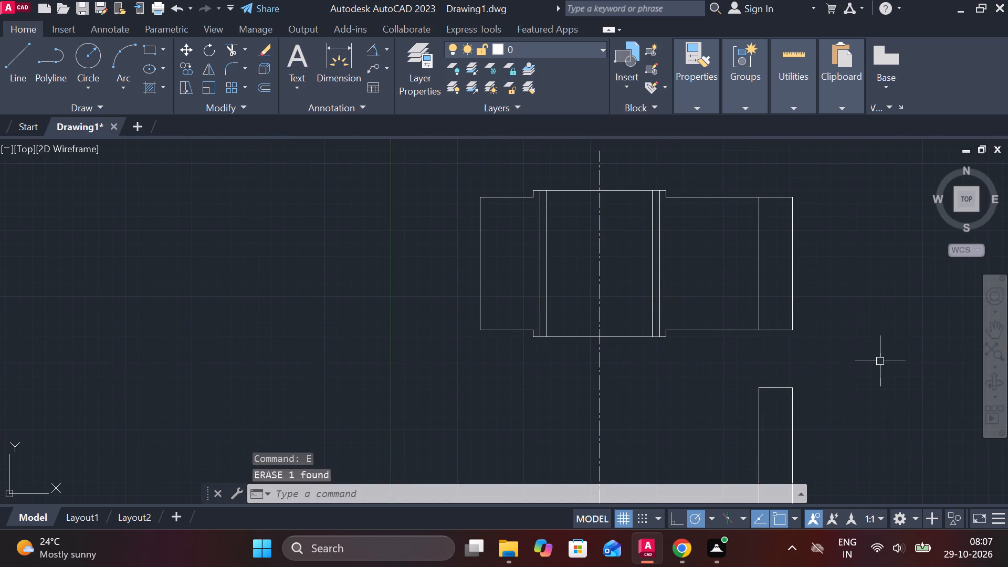
Add a horizontal centerline between the upper and lower edges of the plate's left portion in the upper view.
{"action": "middle_click_drag", "start_coordinate": [822, 363], "coordinate": [817, 363]}
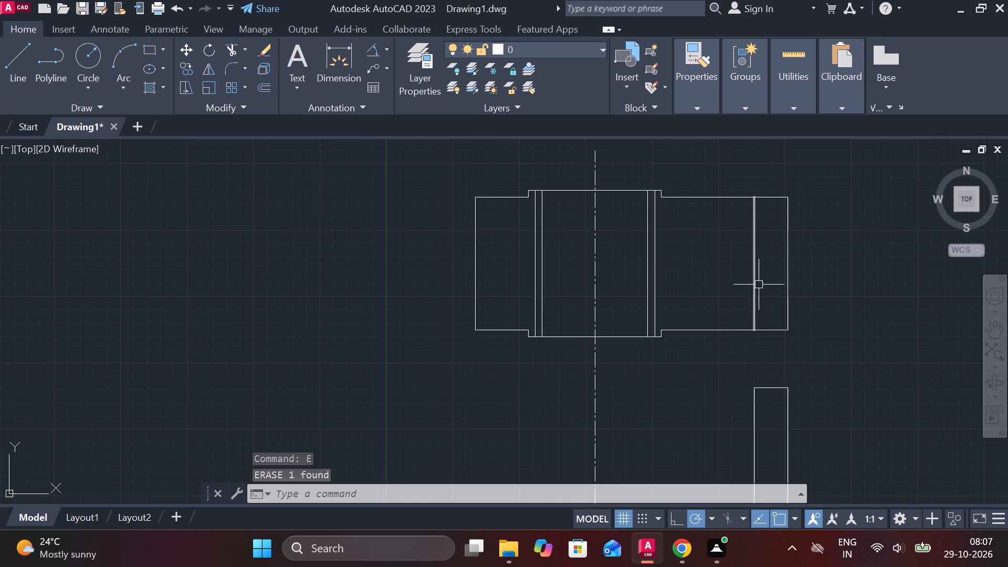
{"action": "middle_click_drag", "start_coordinate": [733, 285], "coordinate": [684, 287]}
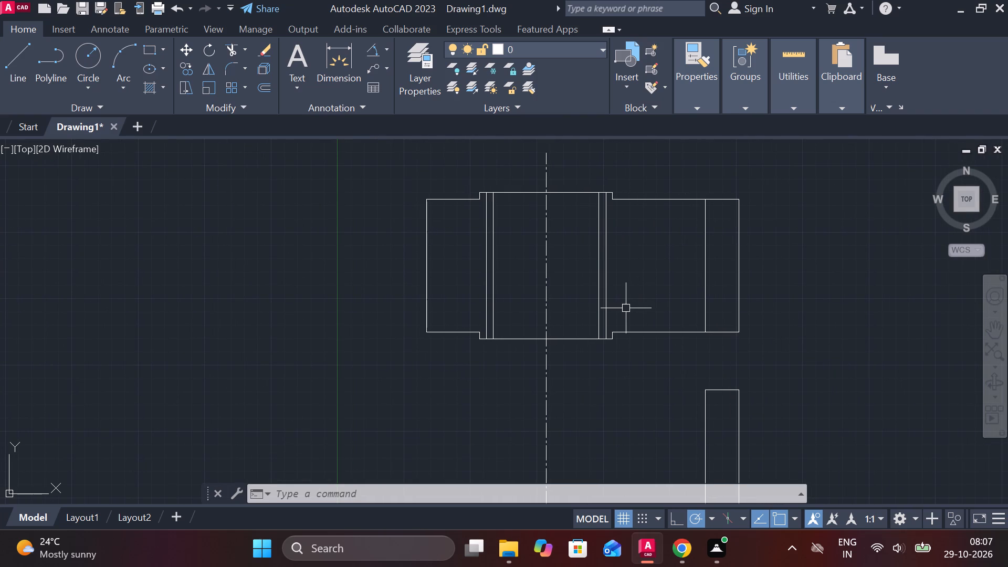
{"action": "type", "text": "ce"}
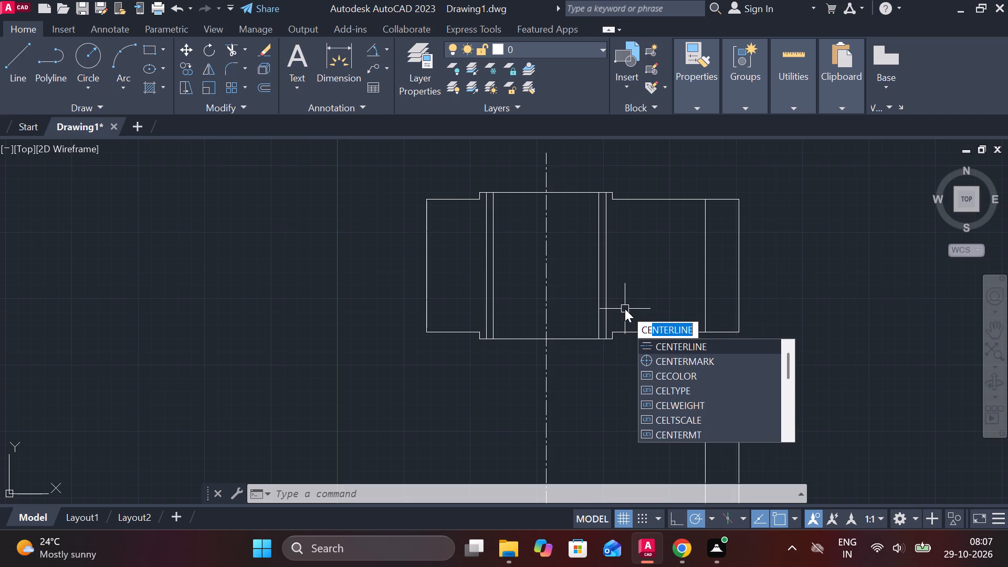
{"action": "left_click", "coordinate": [656, 343]}
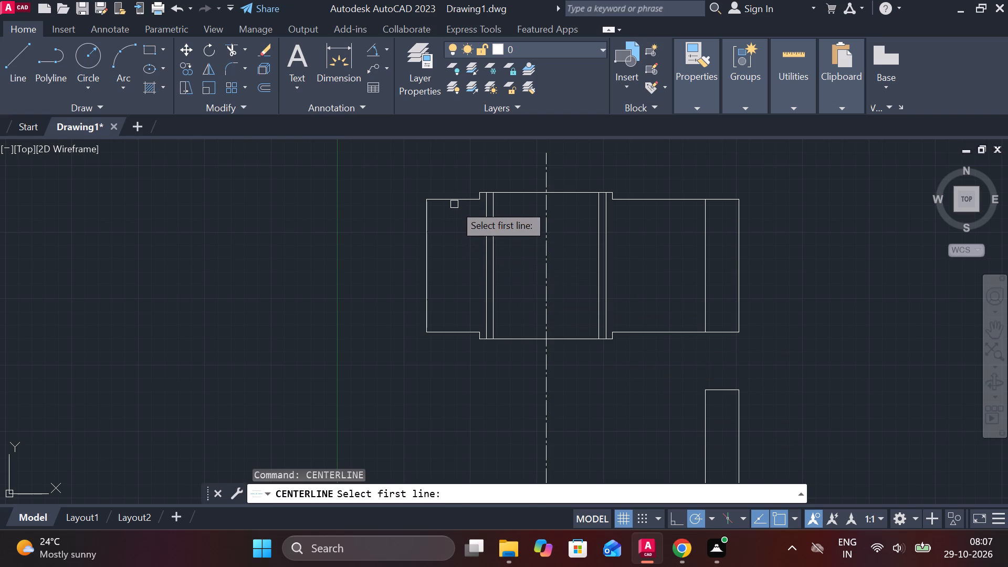
{"action": "left_click", "coordinate": [454, 202]}
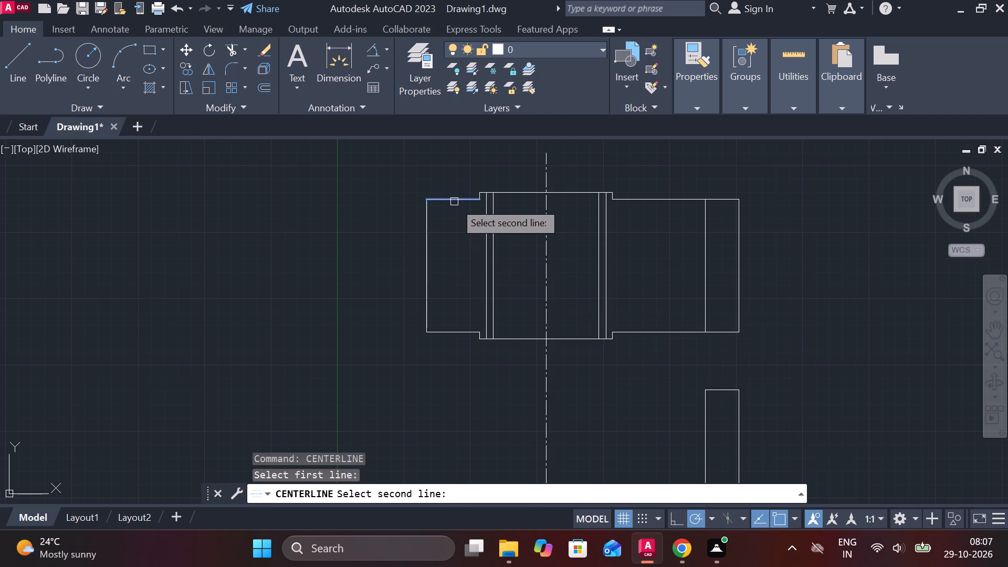
{"action": "left_click", "coordinate": [454, 330]}
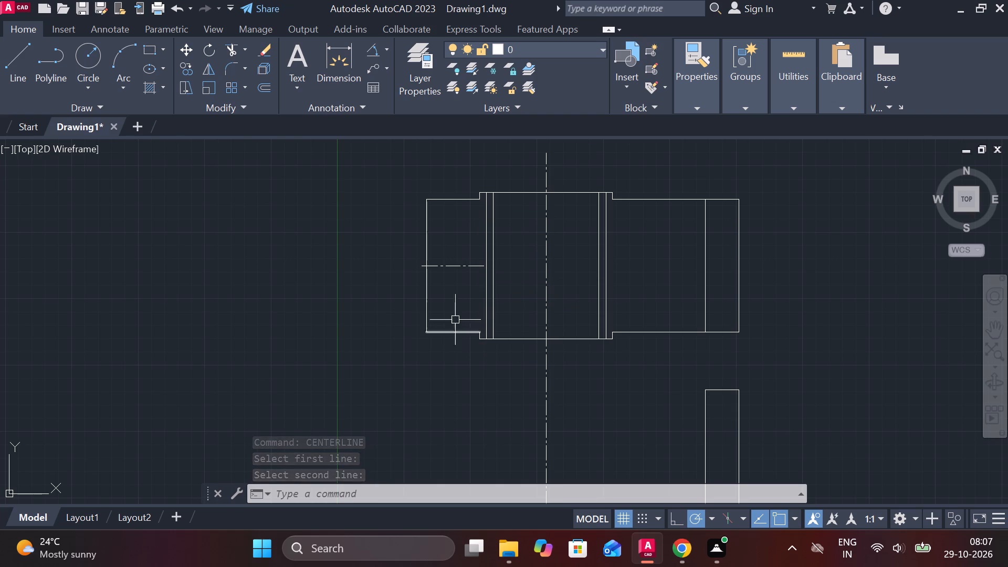
{"action": "key", "text": "Escape"}
Stretch the horizontal centerline's right end about 205 units so it runs past the plate's right edge.
{"action": "left_click", "coordinate": [463, 262]}
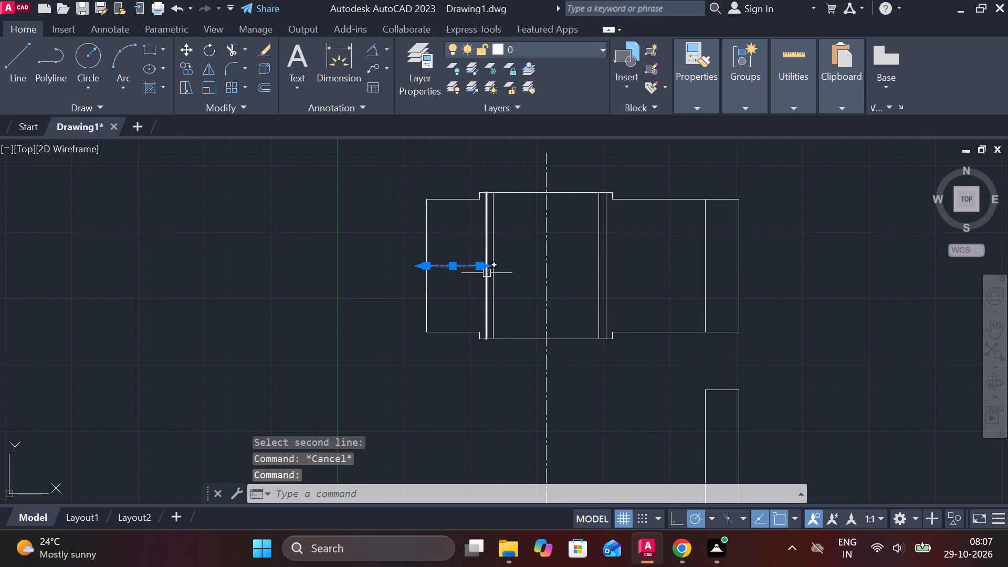
{"action": "left_click", "coordinate": [488, 265]}
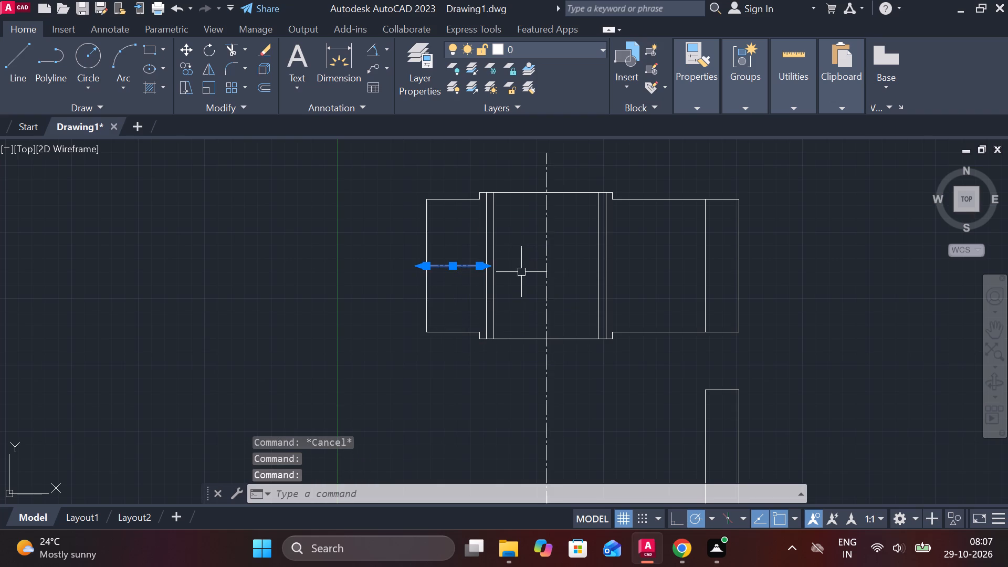
{"action": "scroll", "coordinate": [501, 254], "scroll_direction": "up", "scroll_amount": 3}
{"action": "left_click", "coordinate": [423, 301]}
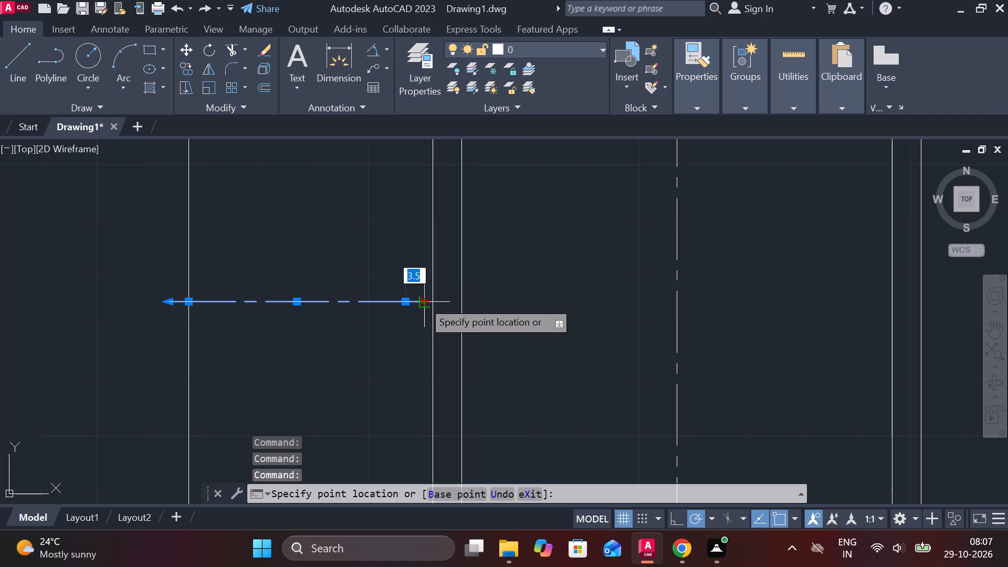
{"action": "scroll", "coordinate": [423, 301], "scroll_direction": "down", "scroll_amount": 4}
{"action": "scroll", "coordinate": [591, 306], "scroll_direction": "up", "scroll_amount": 2}
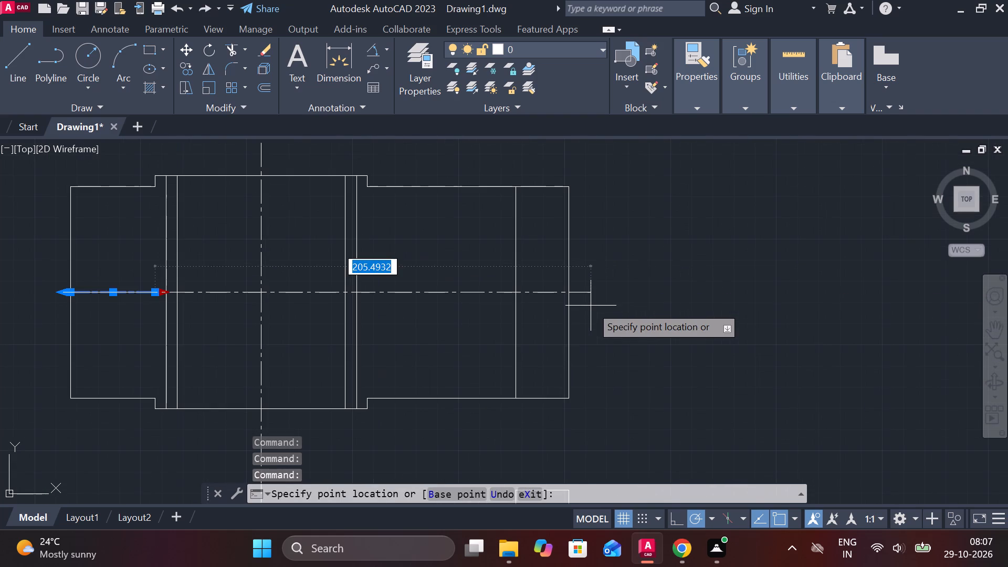
{"action": "left_click", "coordinate": [591, 306]}
{"action": "key", "text": "Escape"}
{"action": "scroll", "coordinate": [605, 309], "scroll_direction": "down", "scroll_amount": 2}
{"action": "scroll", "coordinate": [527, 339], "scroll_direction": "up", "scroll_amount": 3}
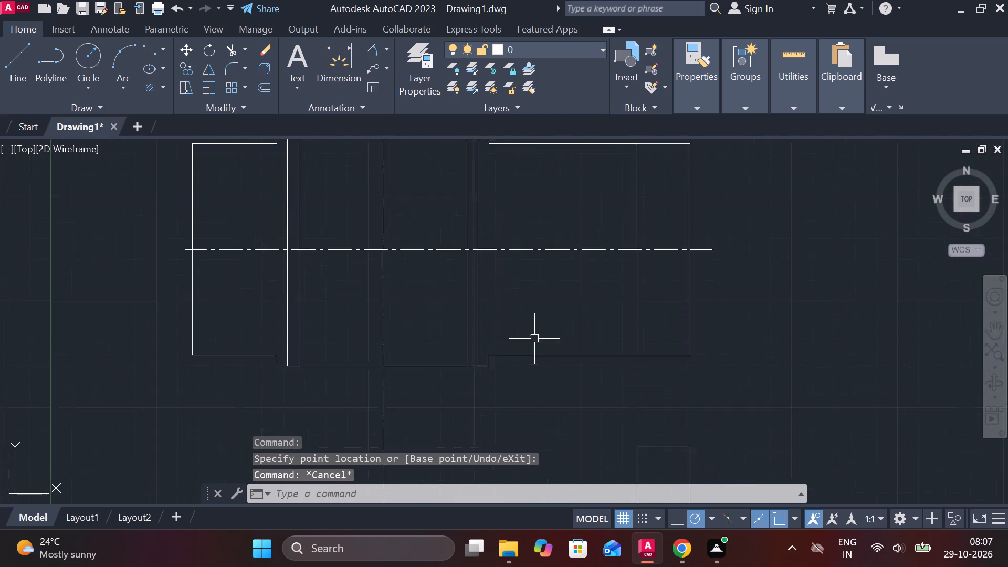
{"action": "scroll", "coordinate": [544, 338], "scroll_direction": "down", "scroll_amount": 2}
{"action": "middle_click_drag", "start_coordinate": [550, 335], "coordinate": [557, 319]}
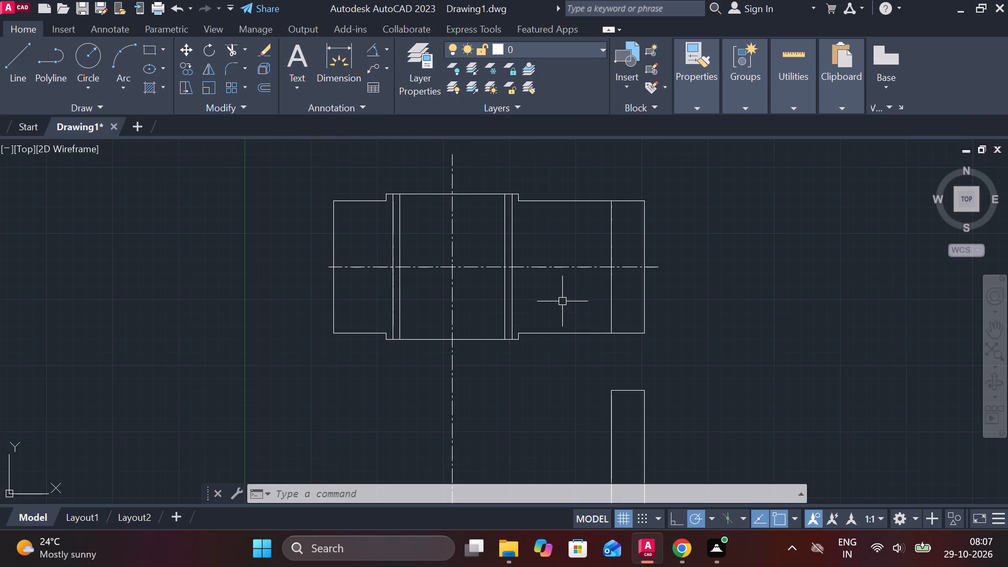
Draw a 16-unit diameter circle centred where the centrelines cross in the upper view.
{"action": "scroll", "coordinate": [440, 278], "scroll_direction": "up", "scroll_amount": 2}
{"action": "type", "text": "c"}
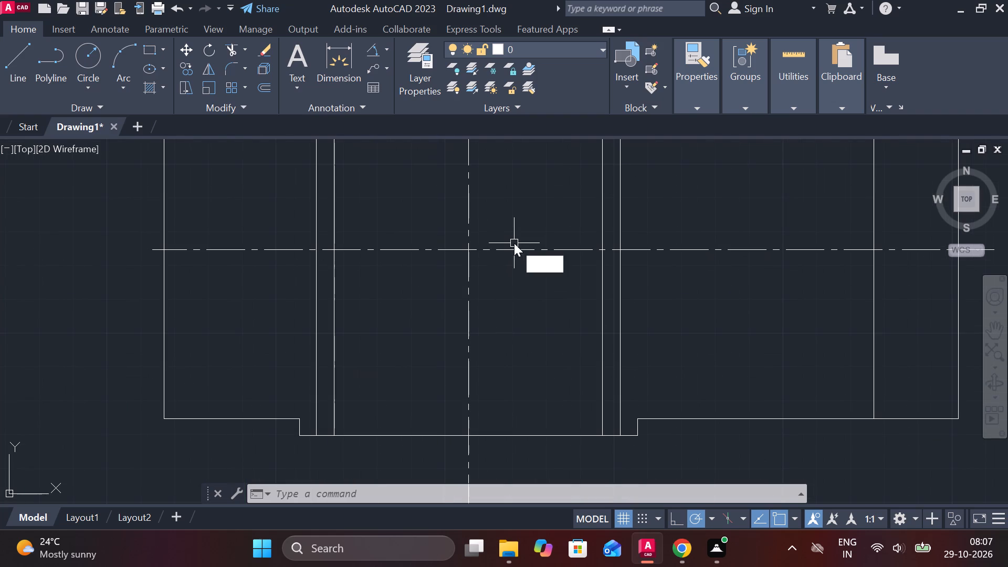
{"action": "key", "text": "space"}
{"action": "left_click", "coordinate": [471, 252]}
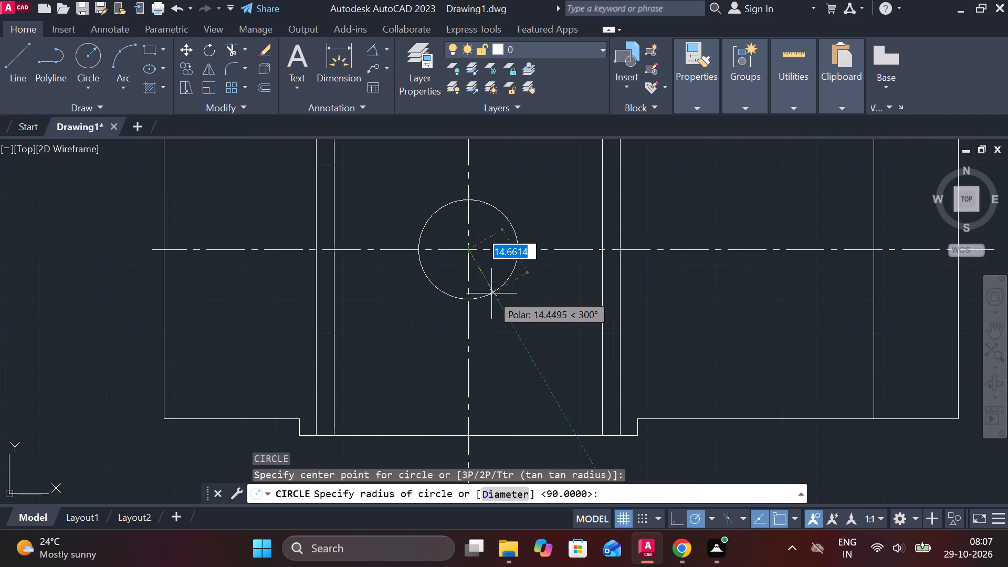
{"action": "type", "text": "d"}
{"action": "key", "text": "space"}
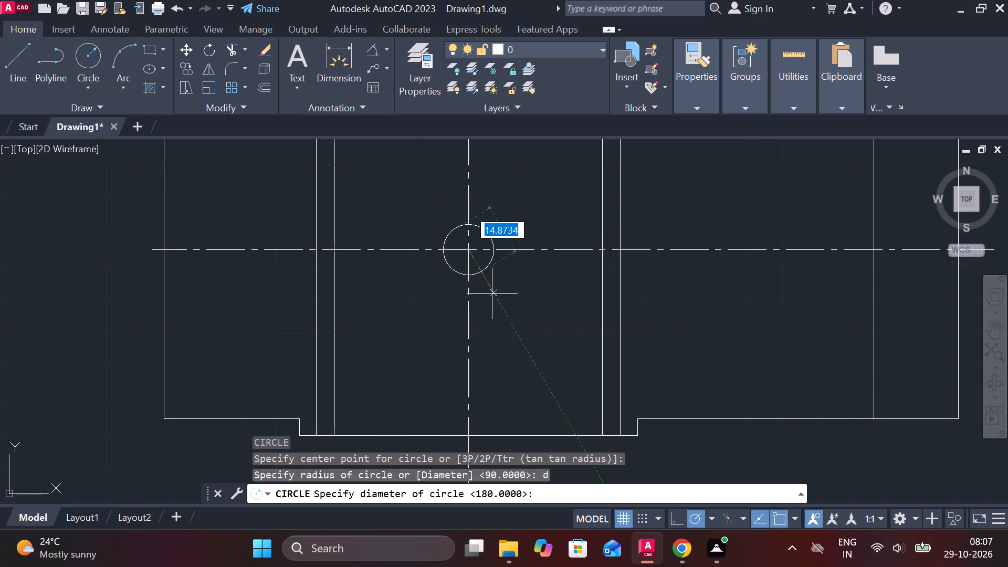
{"action": "type", "text": "16"}
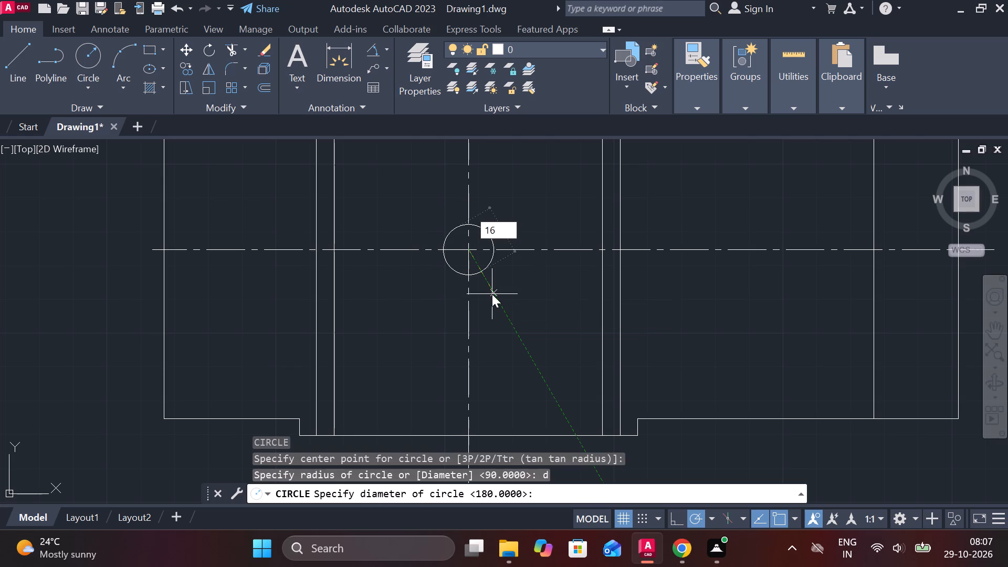
{"action": "key", "text": "space"}
Move the 16-unit circle 70 units right along the horizontal centreline.
{"action": "scroll", "coordinate": [492, 294], "scroll_direction": "down", "scroll_amount": 2}
{"action": "left_click", "coordinate": [493, 274]}
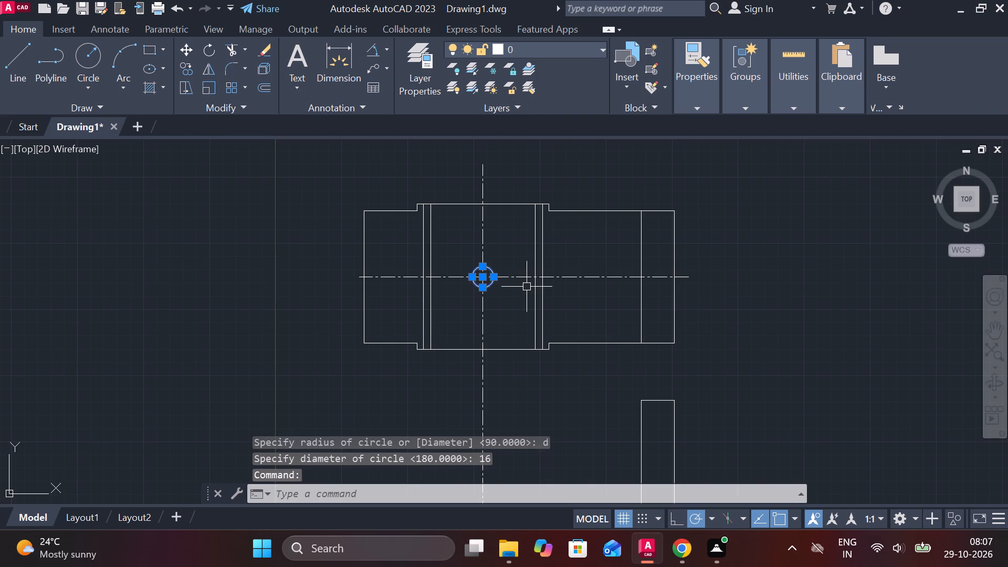
{"action": "key", "text": "m"}
{"action": "key", "text": "Return"}
{"action": "scroll", "coordinate": [527, 287], "scroll_direction": "up", "scroll_amount": 1}
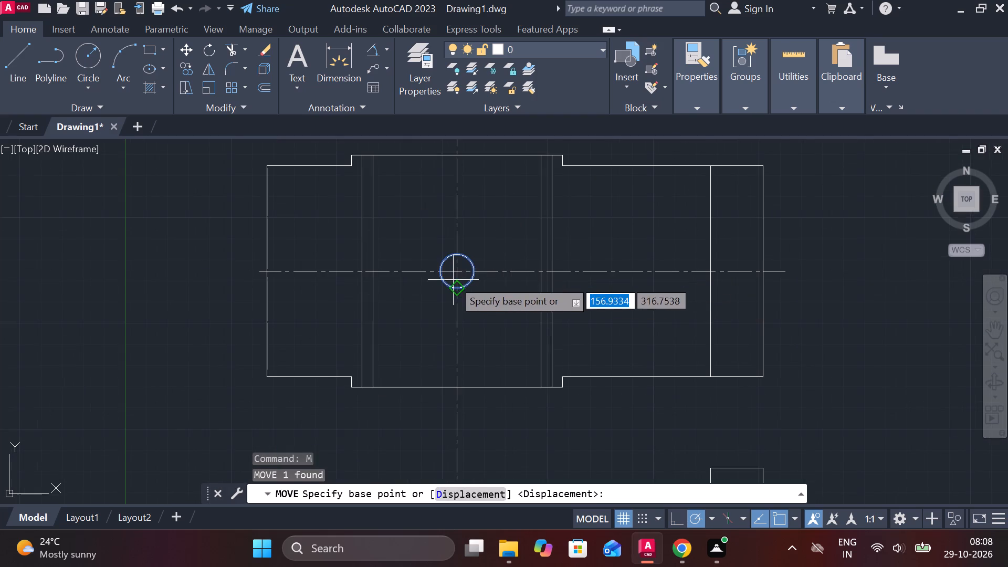
{"action": "scroll", "coordinate": [453, 278], "scroll_direction": "up", "scroll_amount": 2}
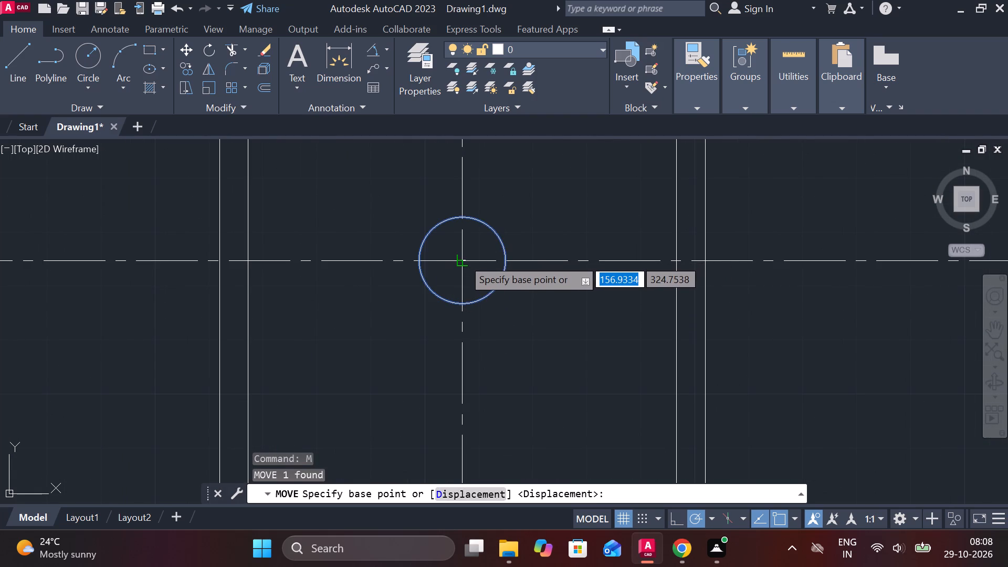
{"action": "left_click", "coordinate": [463, 258]}
{"action": "scroll", "coordinate": [463, 258], "scroll_direction": "down", "scroll_amount": 2}
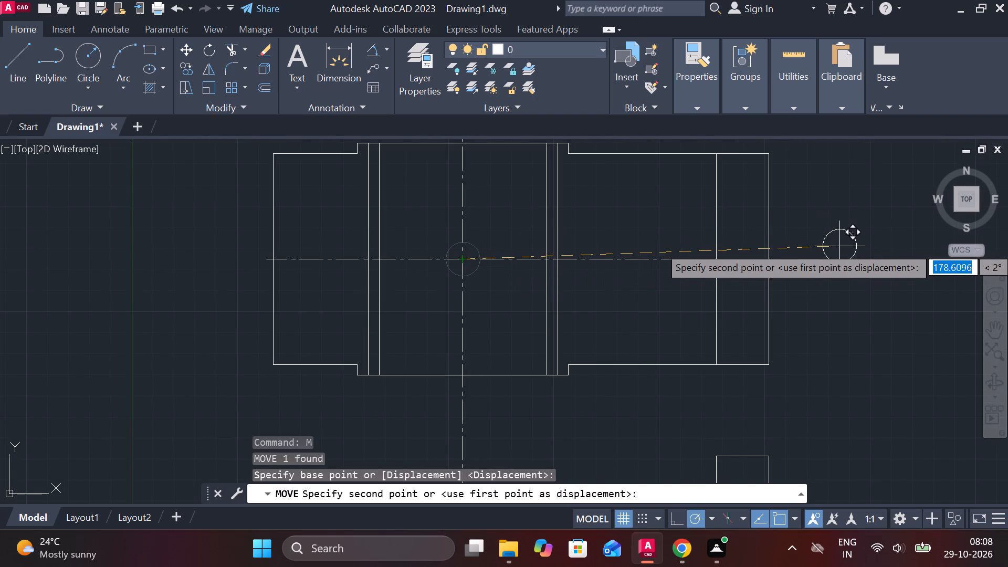
{"action": "type", "text": "70"}
{"action": "key", "text": "Return"}
Copy the circle 140 units left along the horizontal centreline onto the plate's left portion.
{"action": "scroll", "coordinate": [704, 345], "scroll_direction": "down", "scroll_amount": 2}
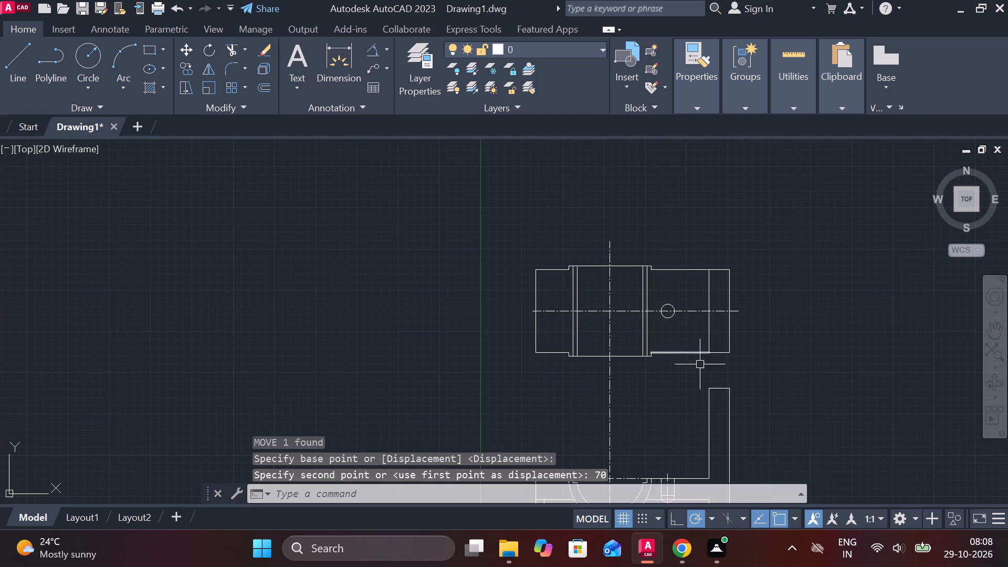
{"action": "scroll", "coordinate": [682, 329], "scroll_direction": "up", "scroll_amount": 2}
{"action": "left_click", "coordinate": [638, 302]}
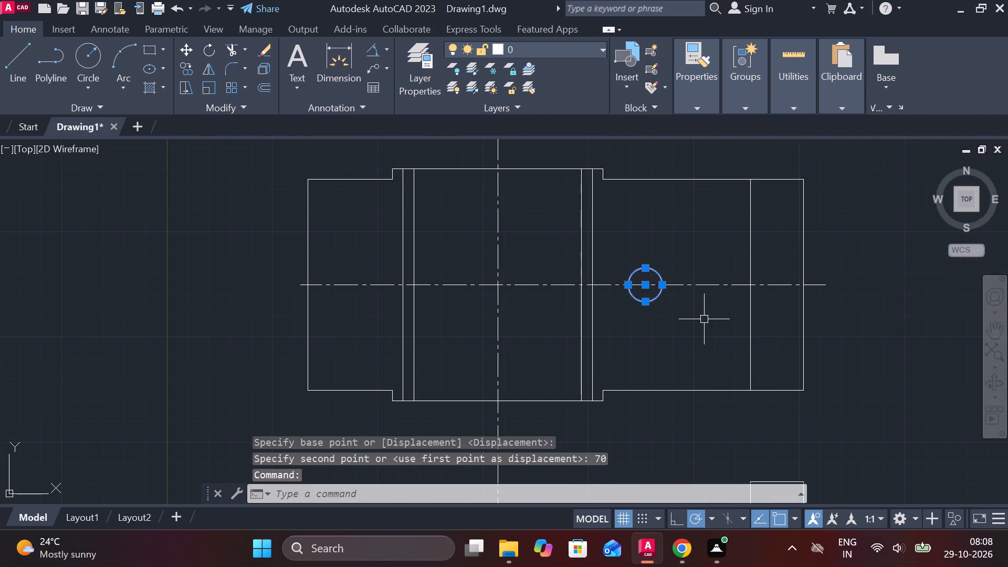
{"action": "type", "text": "co"}
{"action": "key", "text": "Return"}
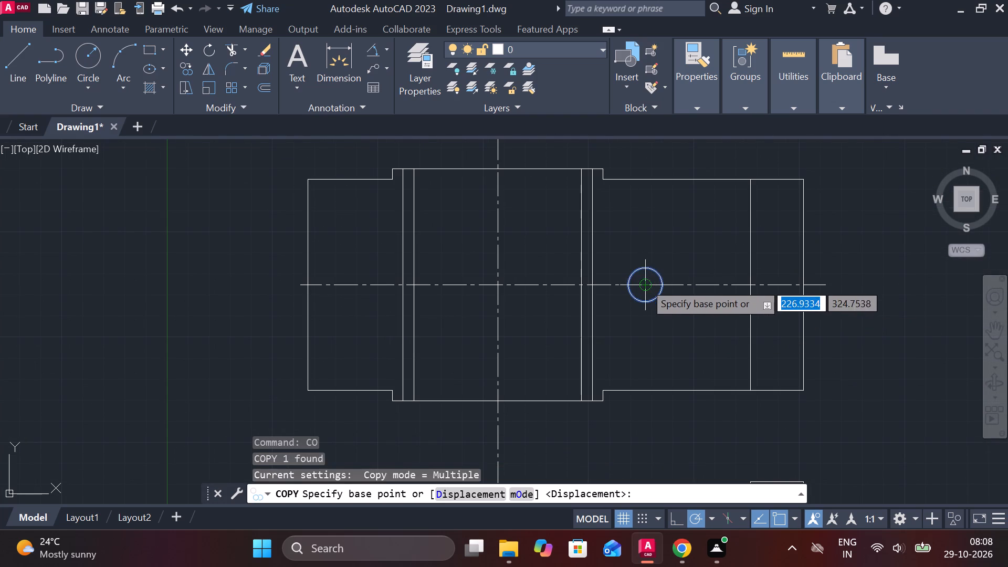
{"action": "left_click", "coordinate": [643, 281]}
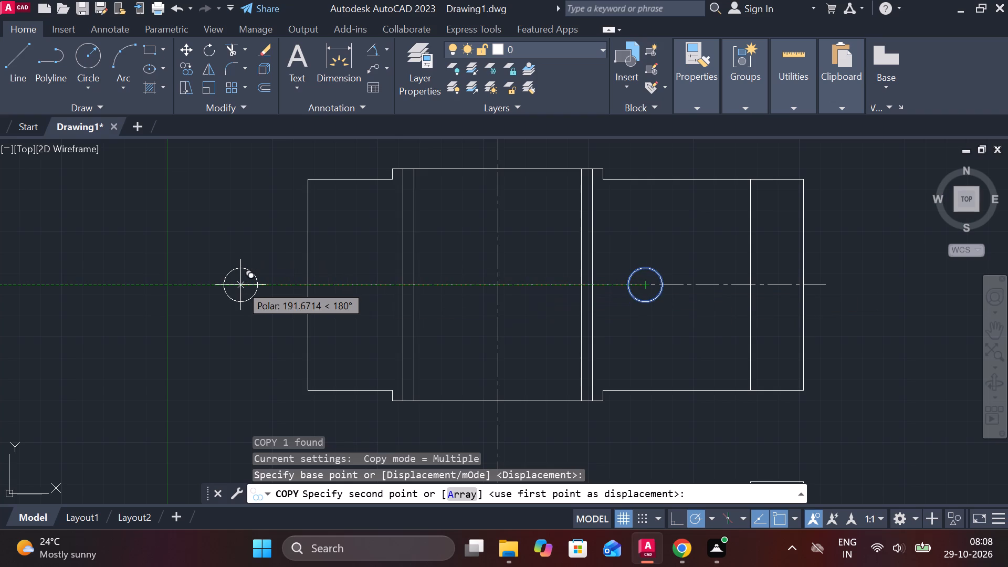
{"action": "type", "text": "140"}
{"action": "key", "text": "Return"}
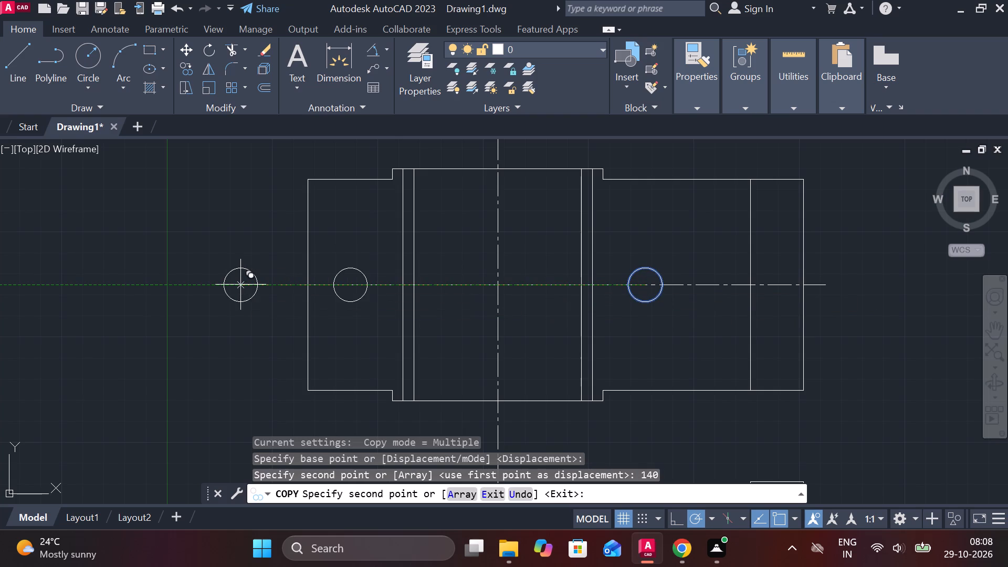
{"action": "key", "text": "Escape"}
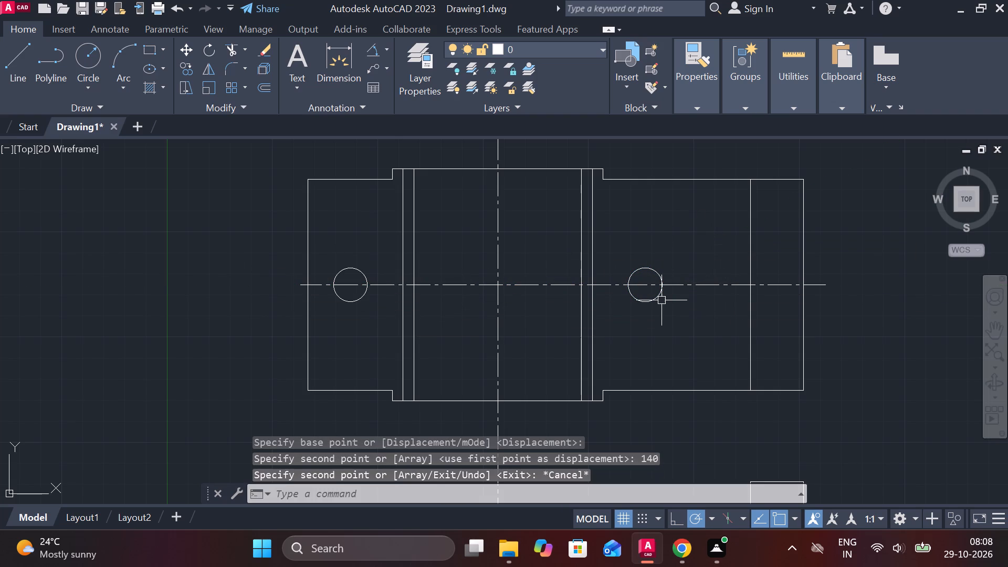
Add centre marks to both circles in the upper view.
{"action": "type", "text": "cm"}
{"action": "key", "text": "Return"}
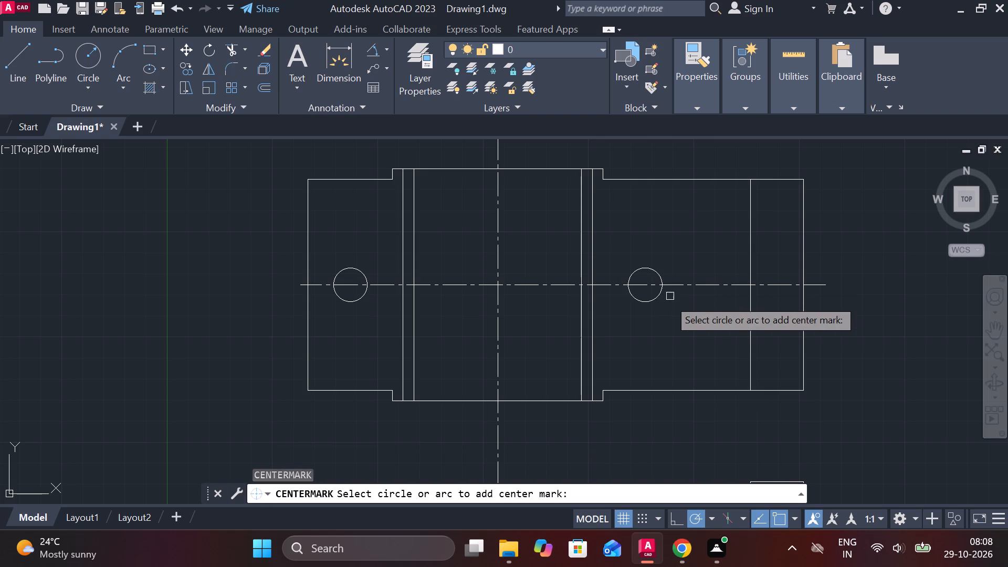
{"action": "left_click", "coordinate": [650, 298]}
{"action": "left_click", "coordinate": [353, 301]}
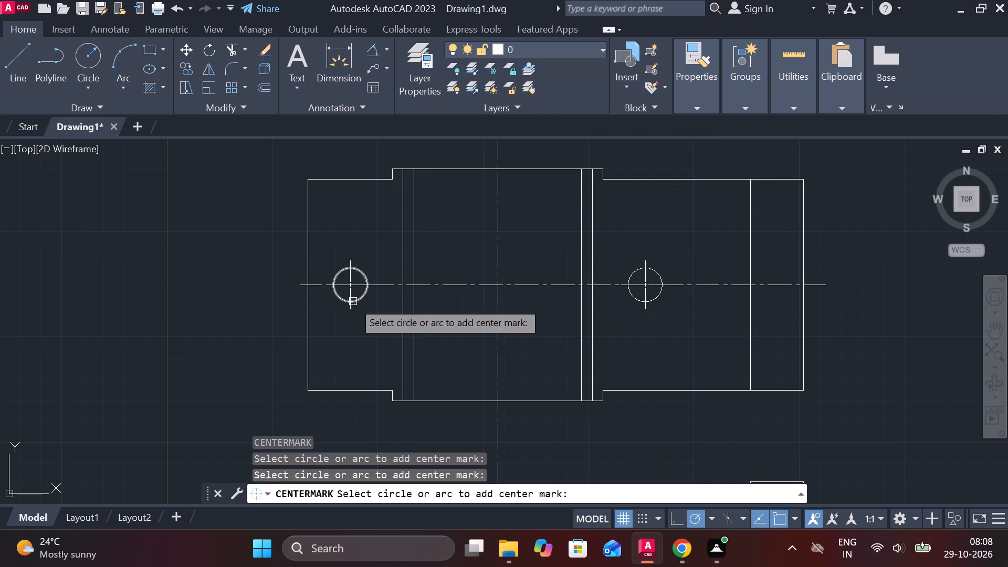
{"action": "scroll", "coordinate": [738, 306], "scroll_direction": "down", "scroll_amount": 2}
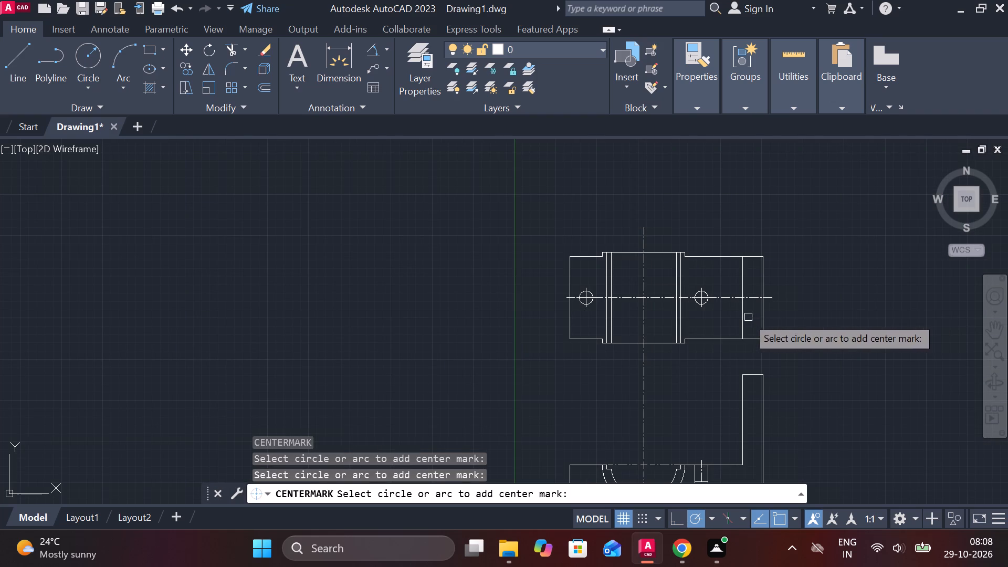
{"action": "middle_click_drag", "start_coordinate": [859, 353], "coordinate": [793, 346]}
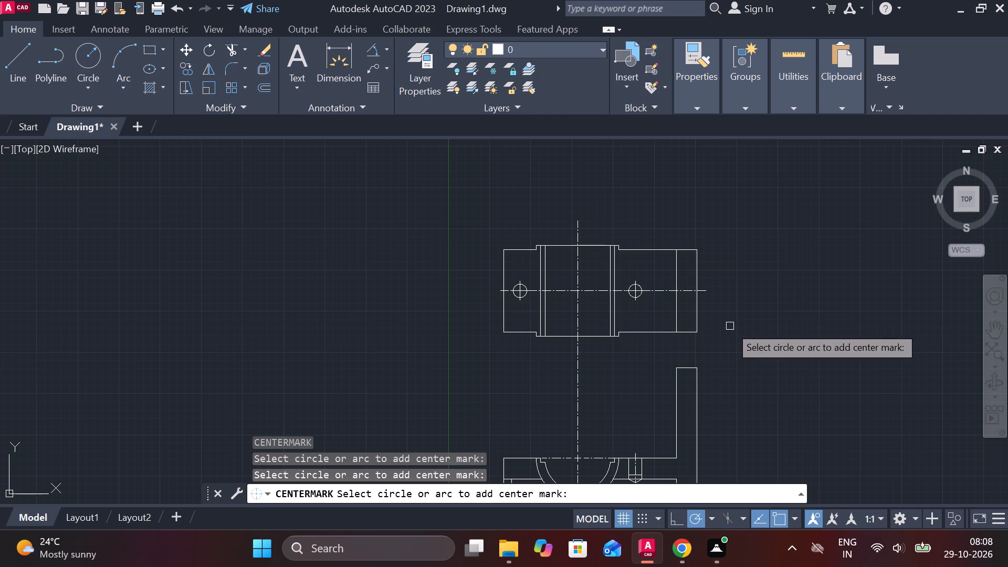
{"action": "middle_click_drag", "start_coordinate": [732, 321], "coordinate": [672, 297]}
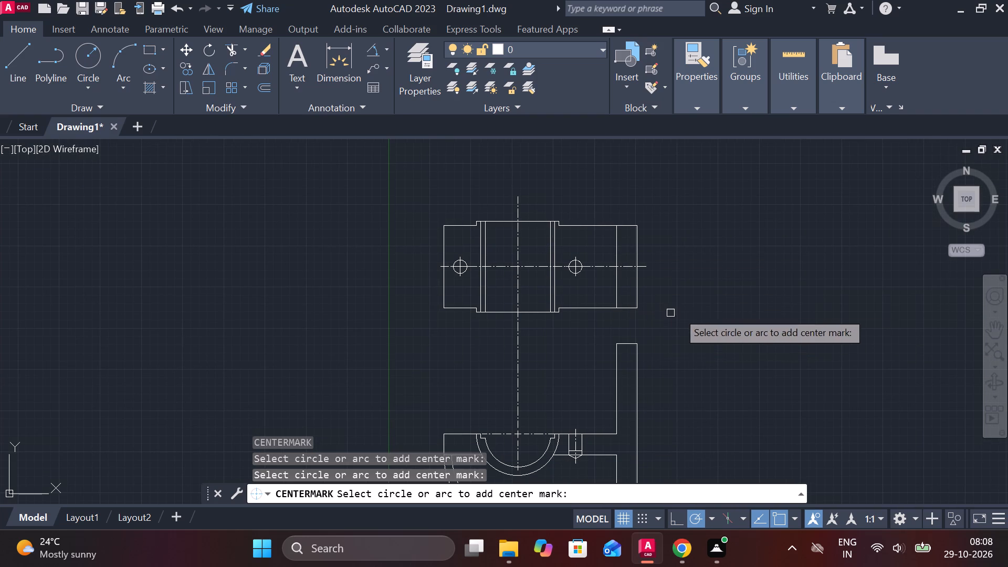
{"action": "key", "text": "Escape"}
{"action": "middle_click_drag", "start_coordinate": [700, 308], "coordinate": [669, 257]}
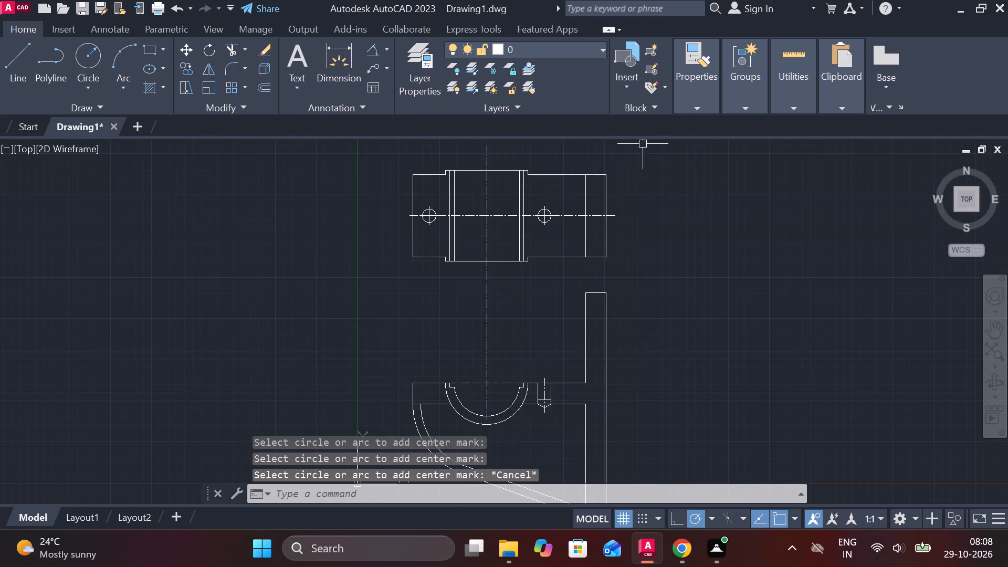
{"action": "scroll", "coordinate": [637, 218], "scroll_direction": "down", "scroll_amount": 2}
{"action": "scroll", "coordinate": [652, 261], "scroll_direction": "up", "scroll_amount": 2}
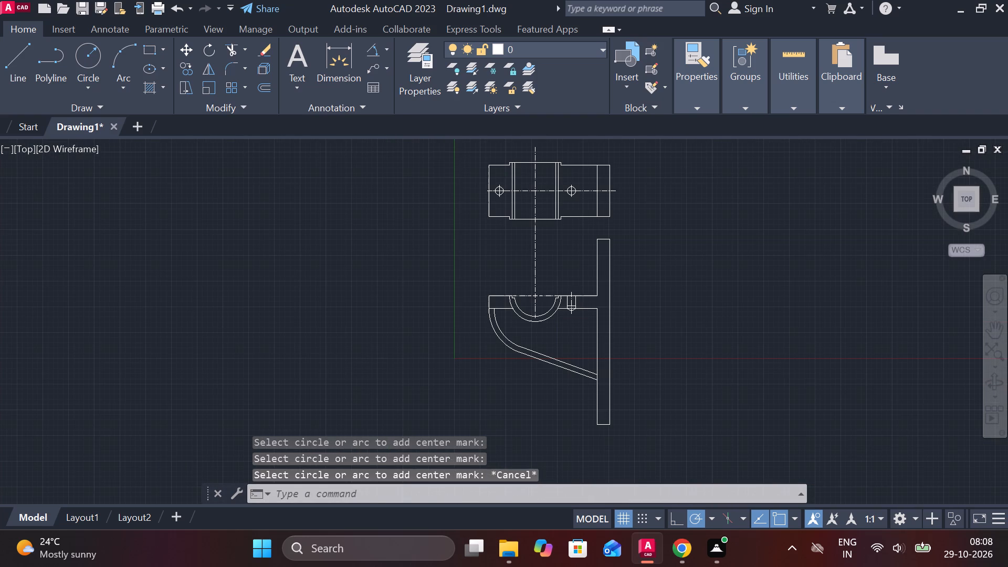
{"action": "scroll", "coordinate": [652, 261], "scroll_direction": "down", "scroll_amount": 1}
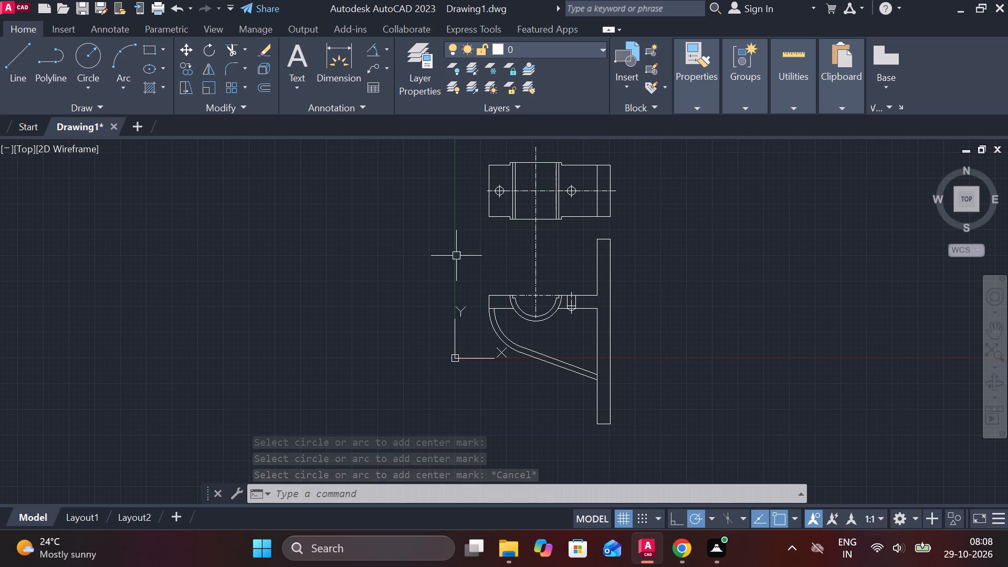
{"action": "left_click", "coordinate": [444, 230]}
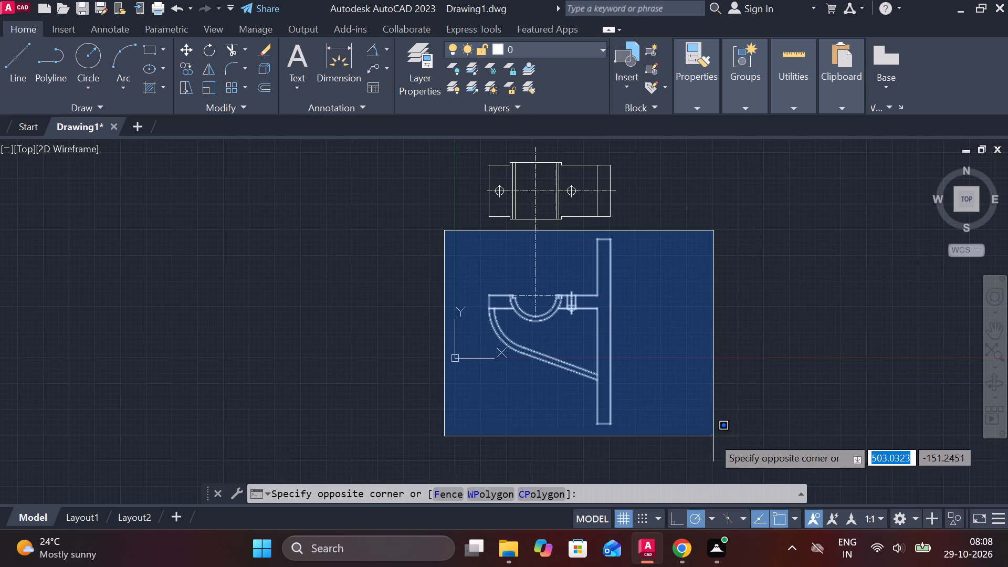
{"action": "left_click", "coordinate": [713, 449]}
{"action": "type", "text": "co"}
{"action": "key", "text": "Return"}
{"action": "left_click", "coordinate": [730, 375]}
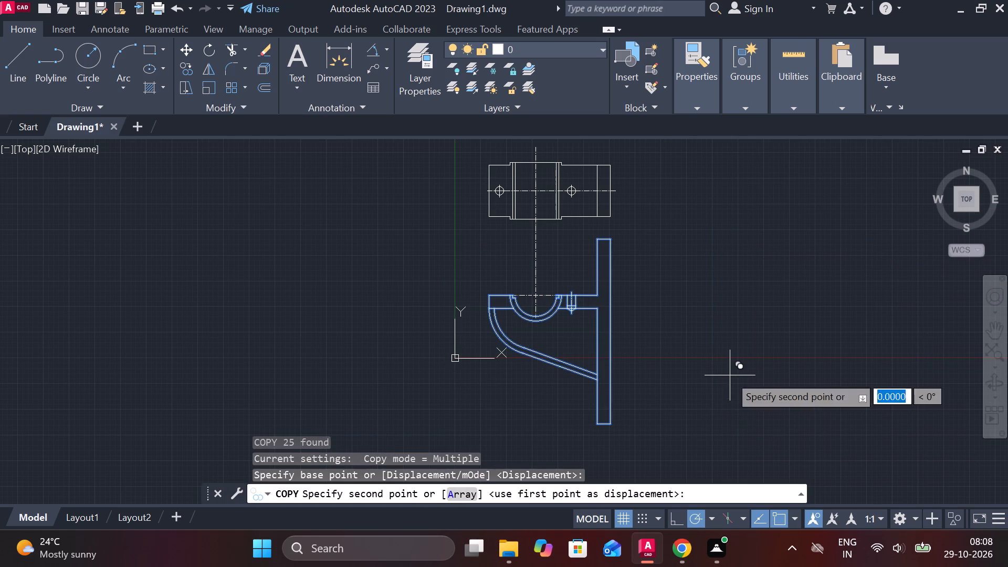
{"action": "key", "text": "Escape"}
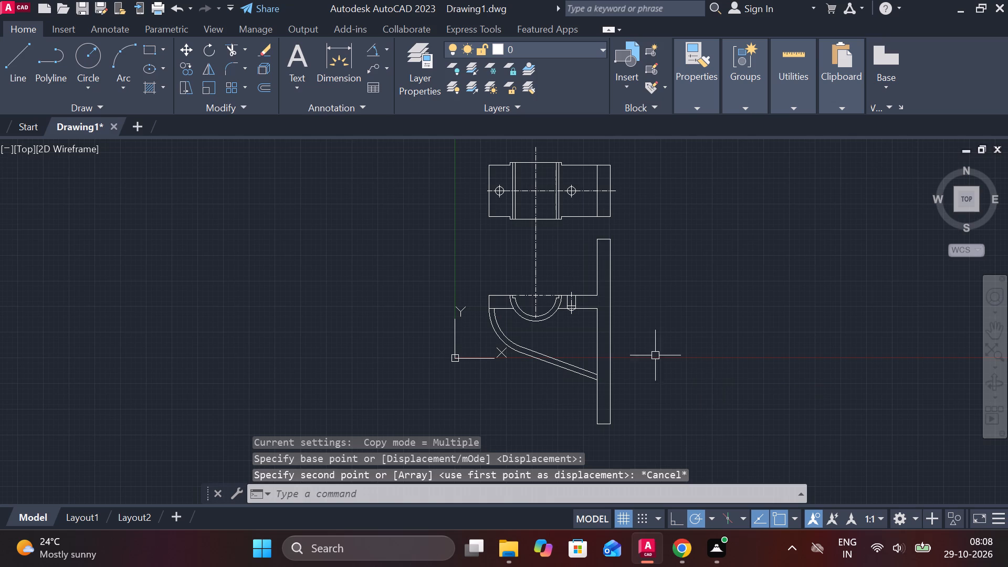
Copy the bracket's front view, including the long vertical centreline, to the empty area far left of the original, near the earlier copy.
{"action": "left_click", "coordinate": [539, 272]}
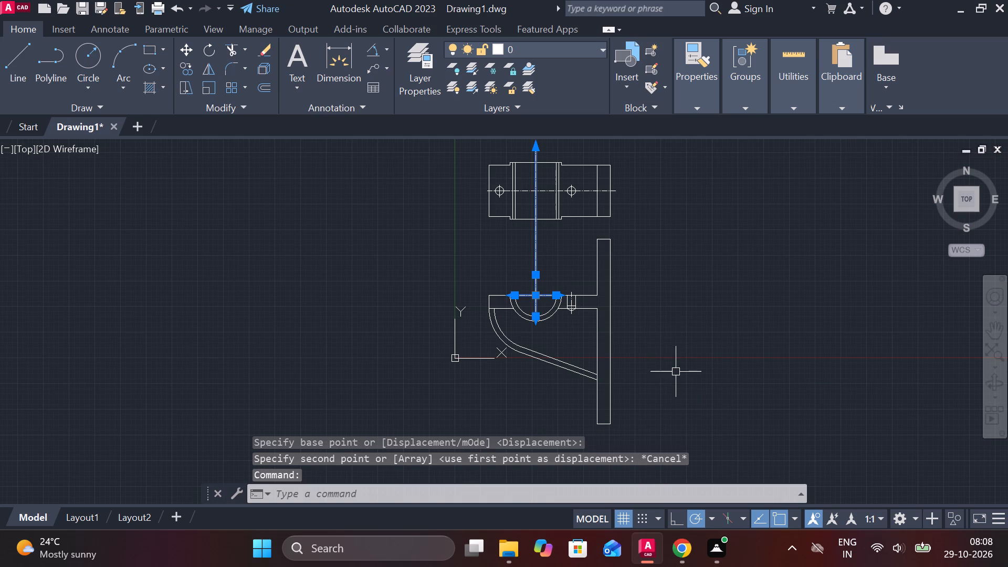
{"action": "left_click", "coordinate": [670, 435]}
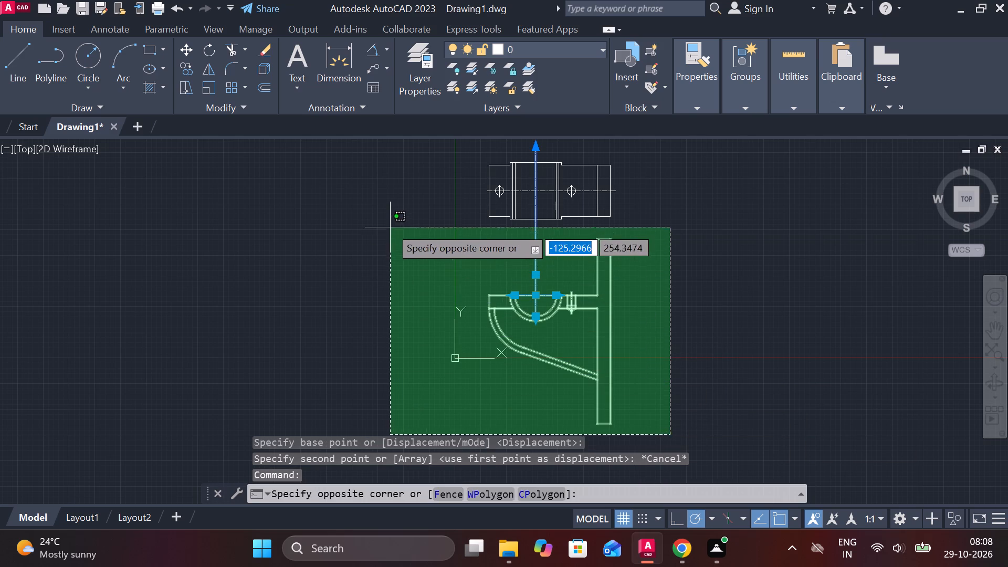
{"action": "left_click", "coordinate": [390, 226]}
{"action": "type", "text": "co"}
{"action": "key", "text": "Return"}
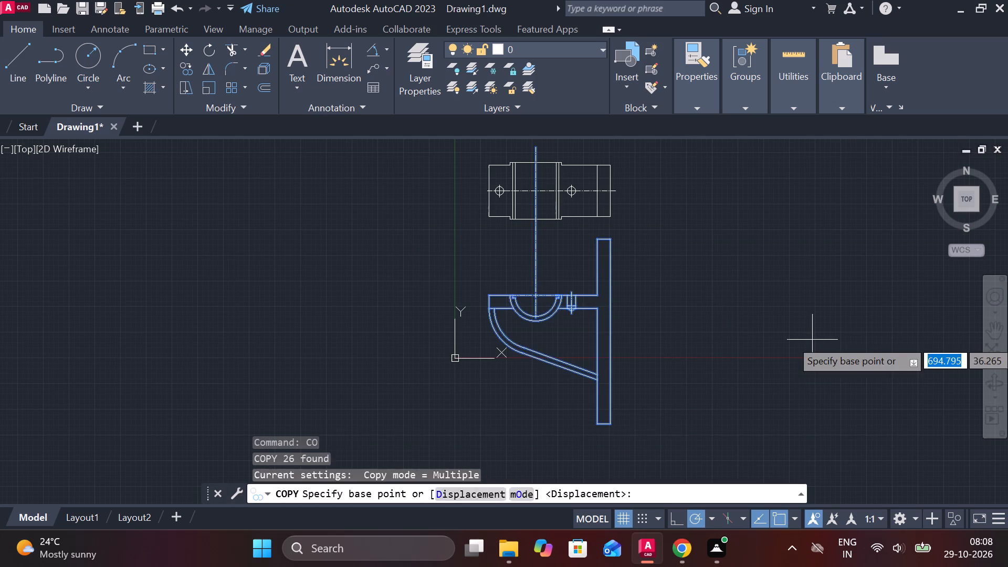
{"action": "left_click", "coordinate": [812, 340]}
{"action": "scroll", "coordinate": [811, 340], "scroll_direction": "down", "scroll_amount": 3}
{"action": "left_click", "coordinate": [401, 310]}
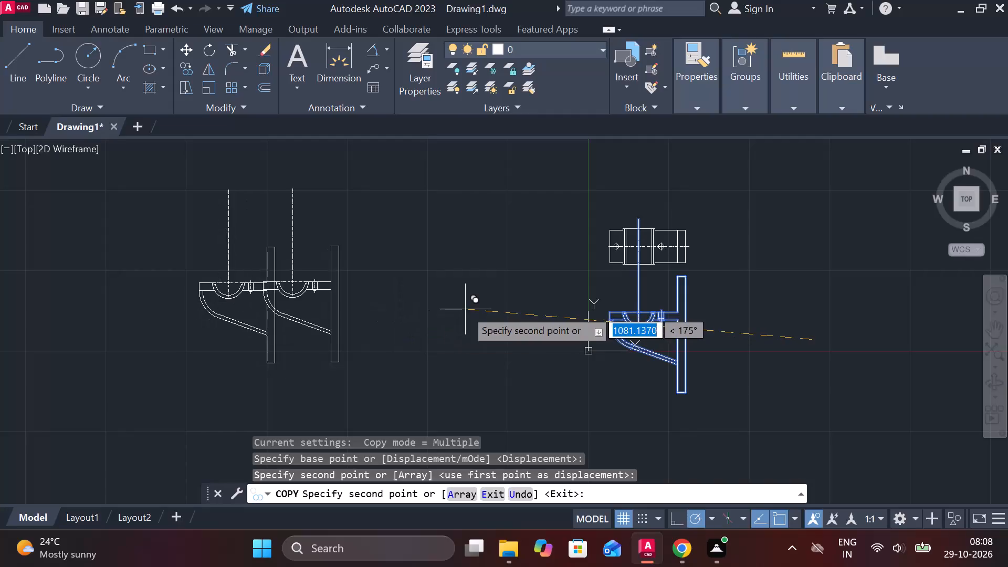
{"action": "key", "text": "Escape"}
Stretch the lower end of the original front view's vertical centreline downward, past the semicircles and below the sloping rib.
{"action": "scroll", "coordinate": [683, 308], "scroll_direction": "up", "scroll_amount": 2}
{"action": "middle_click_drag", "start_coordinate": [698, 330], "coordinate": [658, 323]}
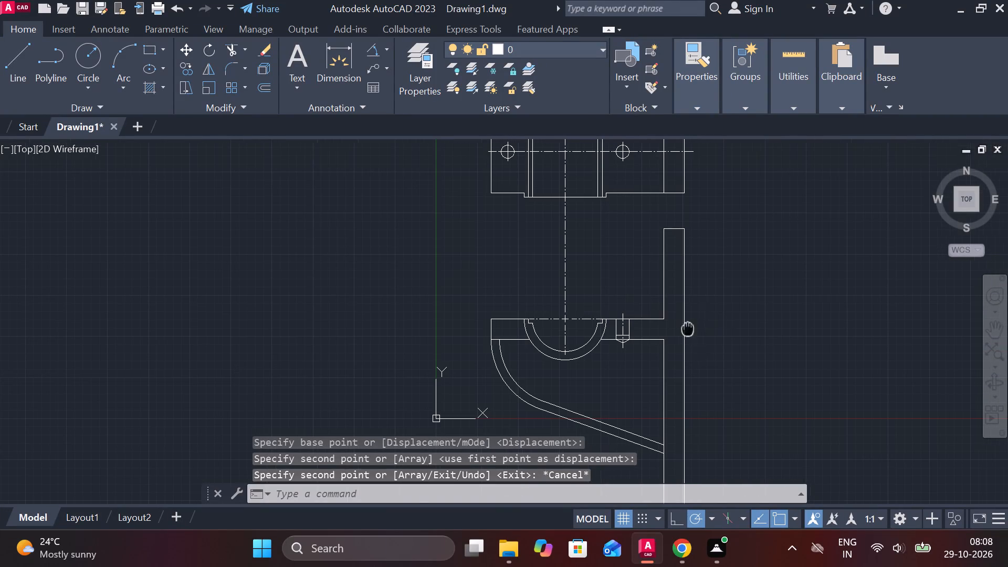
{"action": "middle_click_drag", "start_coordinate": [658, 323], "coordinate": [503, 251]}
{"action": "scroll", "coordinate": [406, 257], "scroll_direction": "up", "scroll_amount": 2}
{"action": "middle_click_drag", "start_coordinate": [363, 306], "coordinate": [443, 294]}
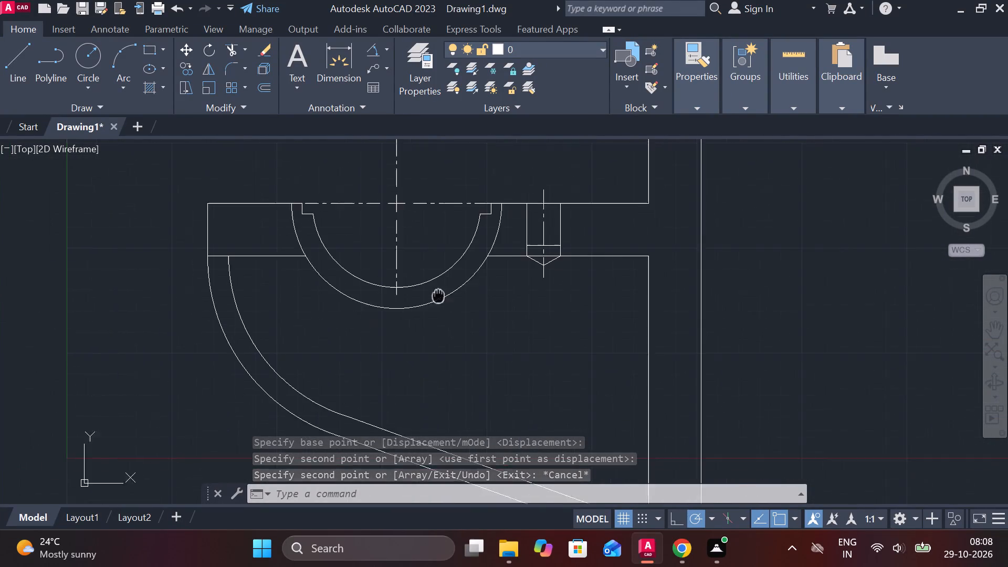
{"action": "middle_click_drag", "start_coordinate": [443, 294], "coordinate": [450, 291]}
{"action": "left_click", "coordinate": [411, 265]}
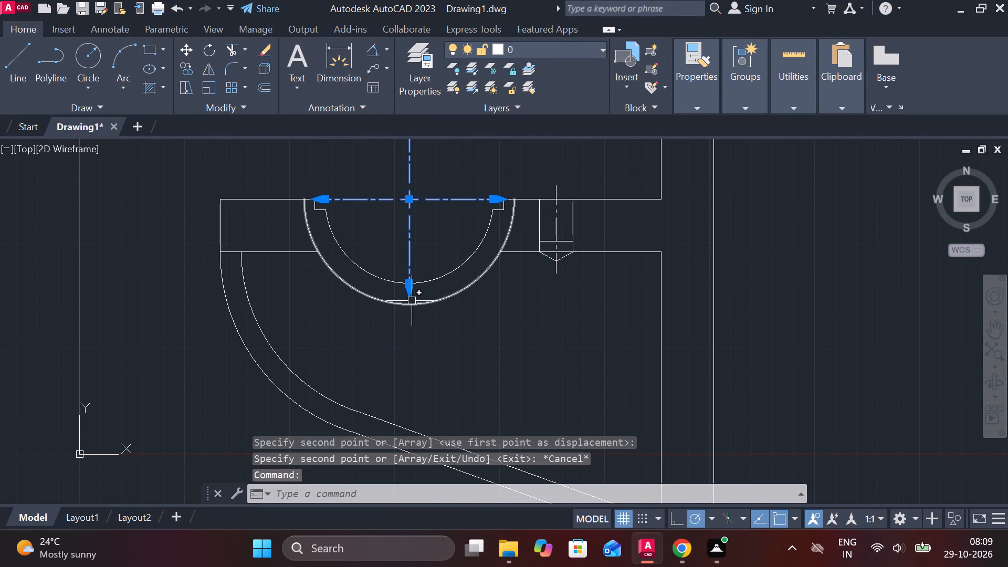
{"action": "left_click", "coordinate": [409, 292]}
{"action": "middle_click_drag", "start_coordinate": [417, 362], "coordinate": [416, 292]}
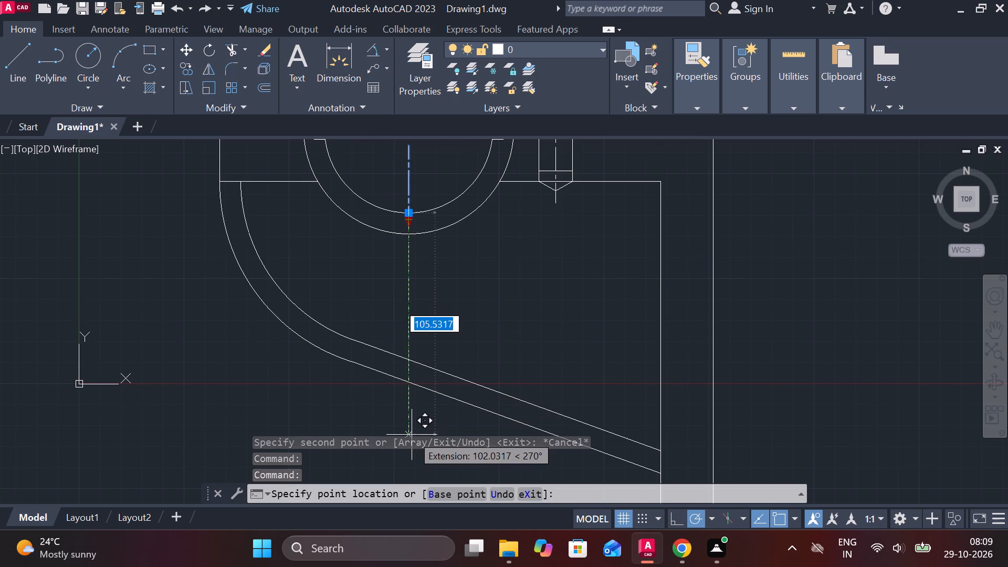
{"action": "scroll", "coordinate": [429, 284], "scroll_direction": "down", "scroll_amount": 2}
{"action": "left_click", "coordinate": [428, 356]}
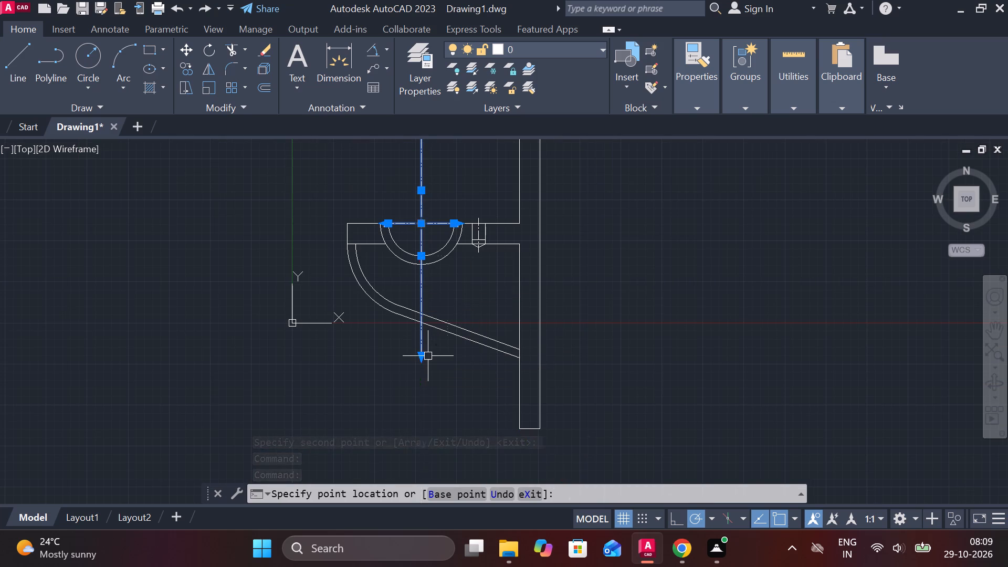
{"action": "key", "text": "Escape"}
{"action": "scroll", "coordinate": [467, 289], "scroll_direction": "up", "scroll_amount": 1}
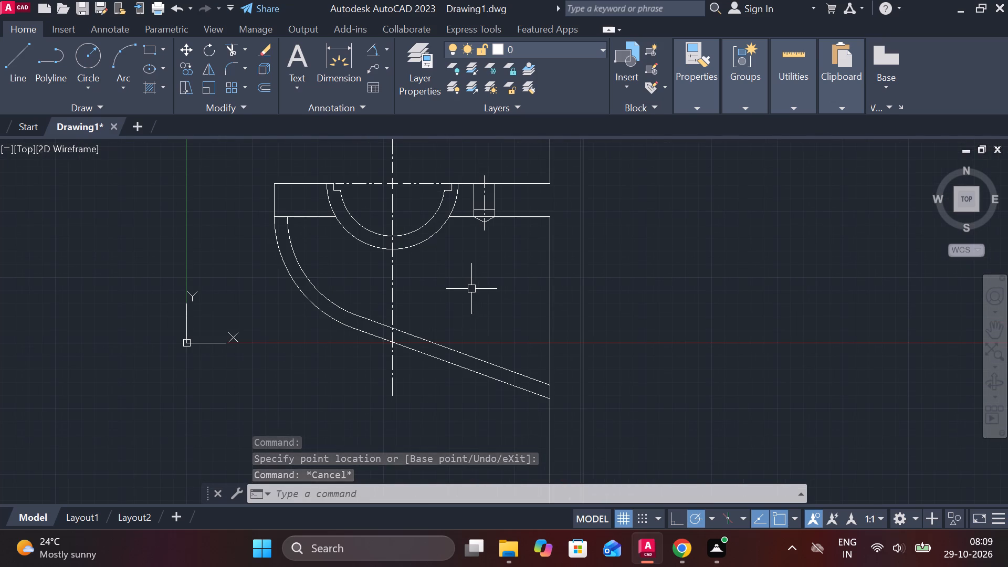
Add a vertical linear dimension from the upright plate's top to the horizontal arm's upper edge, placed outside the plate in the front view.
{"action": "scroll", "coordinate": [475, 283], "scroll_direction": "down", "scroll_amount": 1}
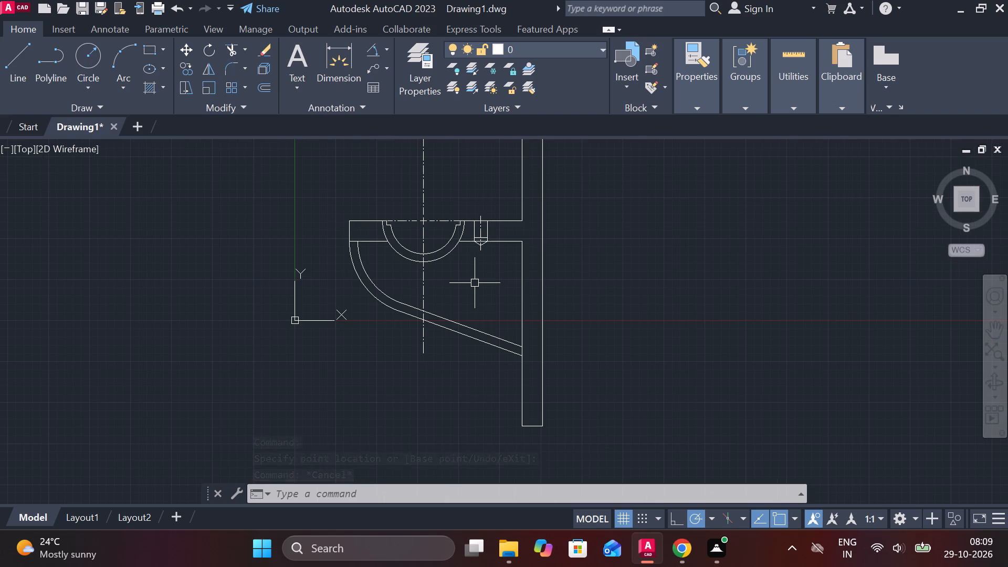
{"action": "middle_click_drag", "start_coordinate": [580, 298], "coordinate": [584, 403]}
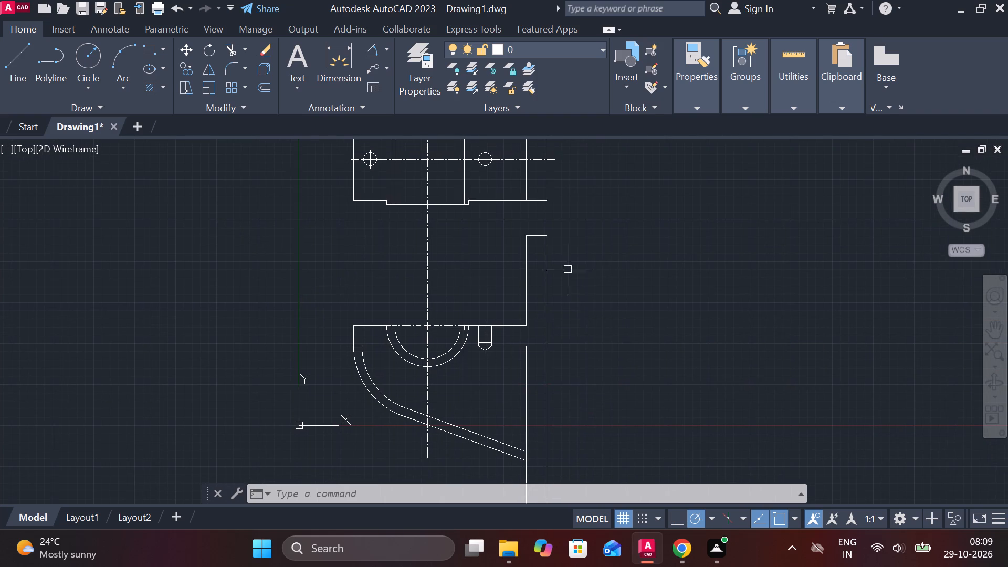
{"action": "left_click", "coordinate": [389, 56]}
{"action": "left_click", "coordinate": [391, 70]}
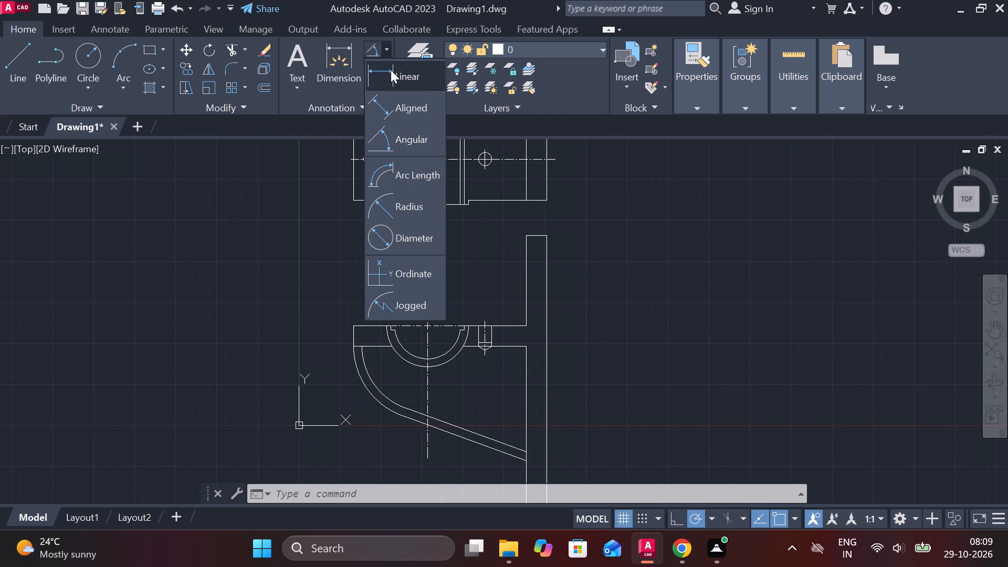
{"action": "left_click", "coordinate": [553, 233]}
{"action": "left_click", "coordinate": [529, 328]}
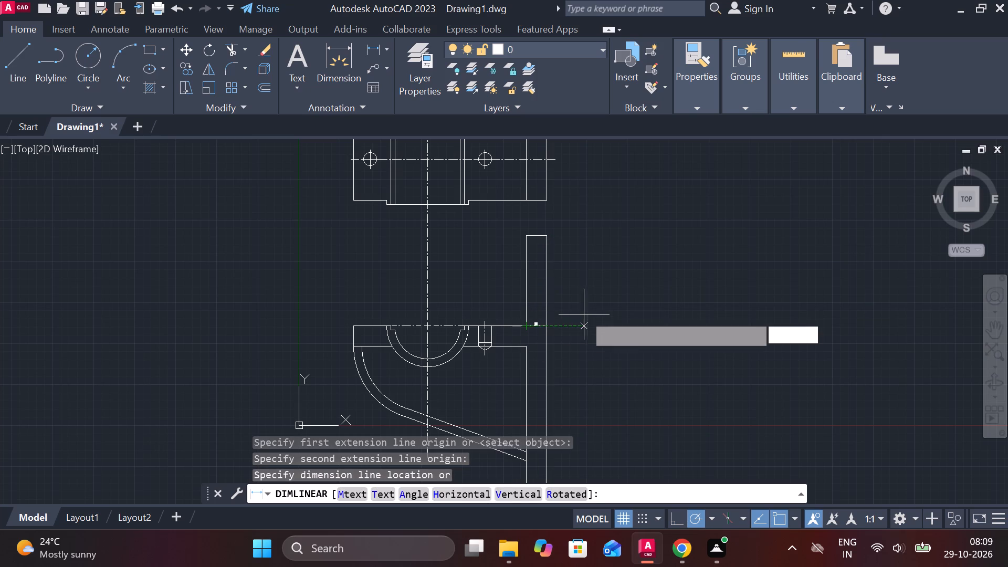
{"action": "left_click", "coordinate": [580, 302]}
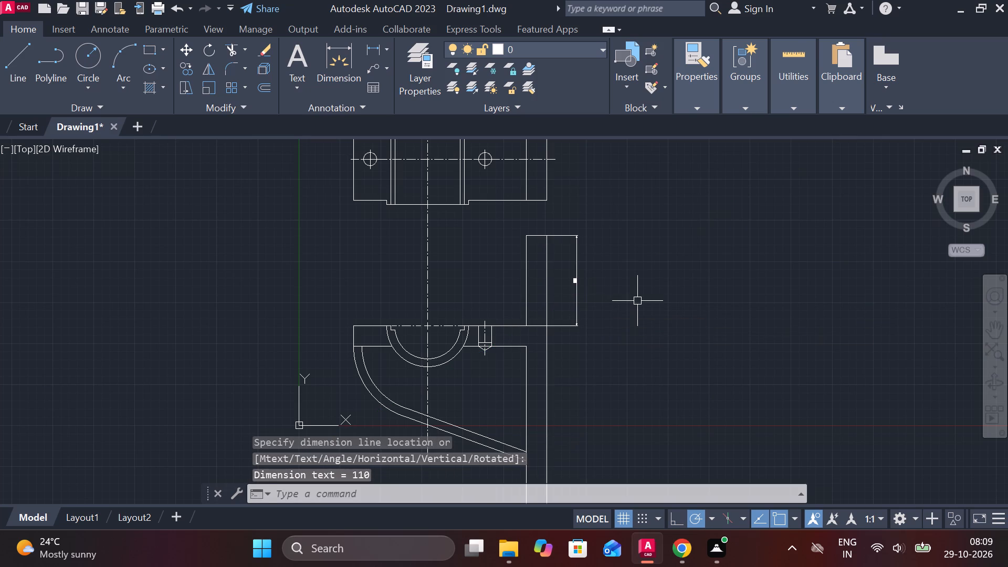
Modify dimension style ISO-25: turn off drawing the dimension line between extension lines and set the arrow size to 4.
{"action": "scroll", "coordinate": [637, 300], "scroll_direction": "up", "scroll_amount": 3}
{"action": "scroll", "coordinate": [646, 300], "scroll_direction": "down", "scroll_amount": 5}
{"action": "scroll", "coordinate": [681, 281], "scroll_direction": "up", "scroll_amount": 1}
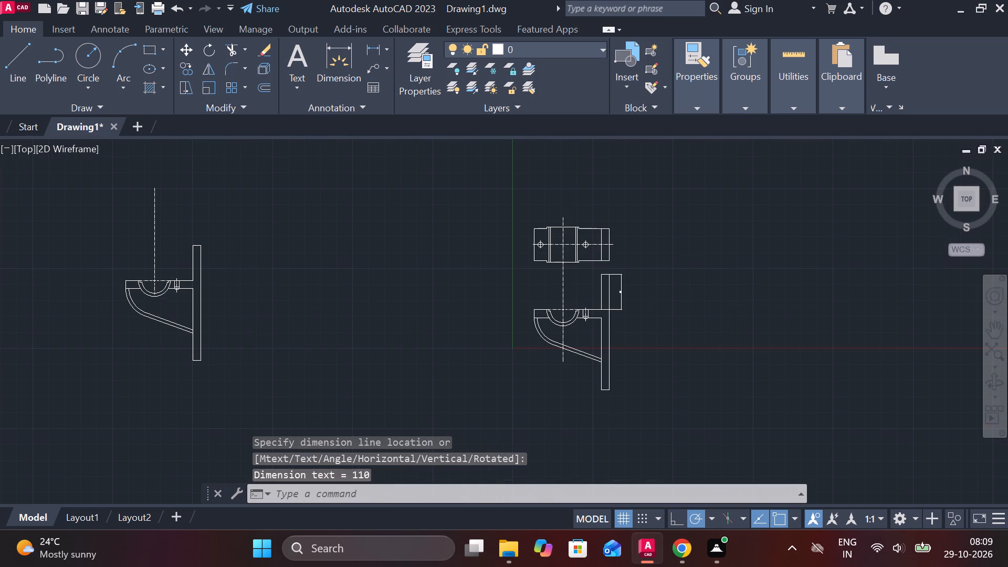
{"action": "key", "text": "Escape"}
{"action": "key", "text": "d"}
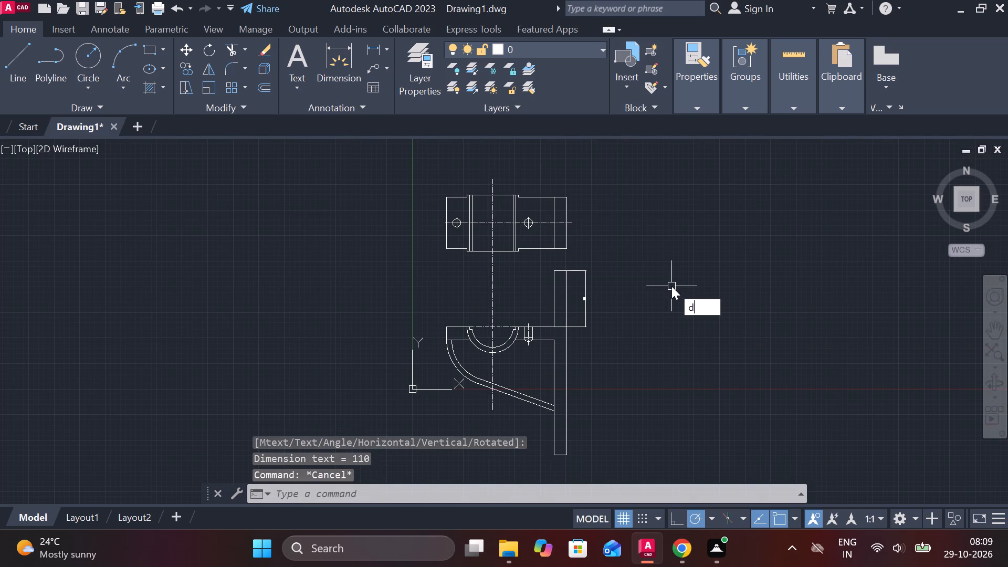
{"action": "key", "text": "Return"}
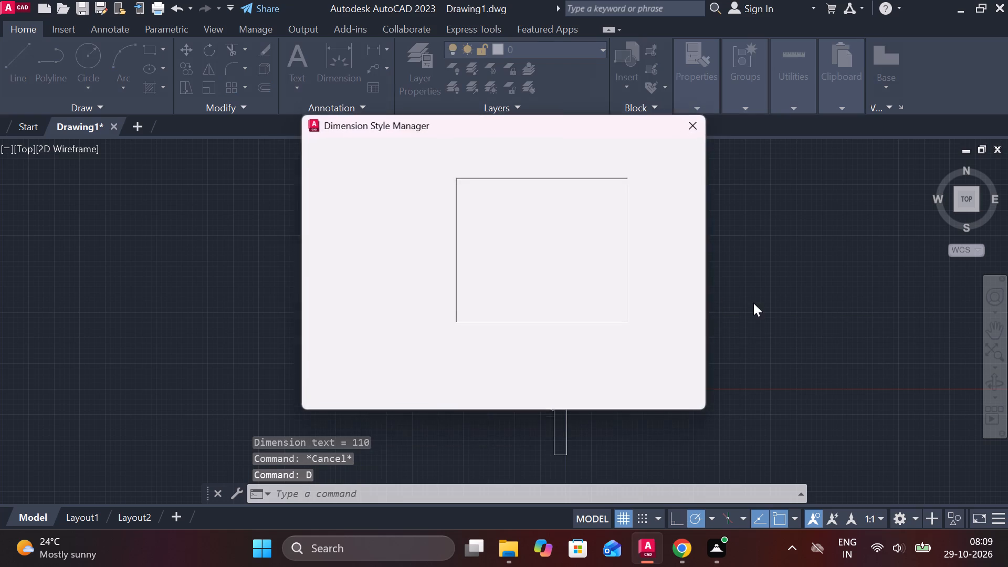
{"action": "left_click", "coordinate": [657, 237]}
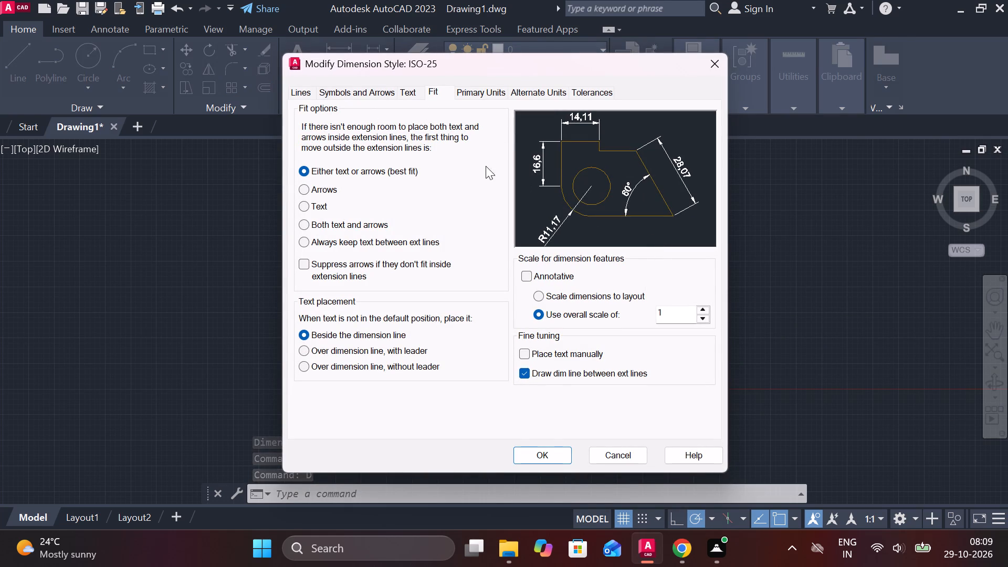
{"action": "left_click", "coordinate": [529, 376]}
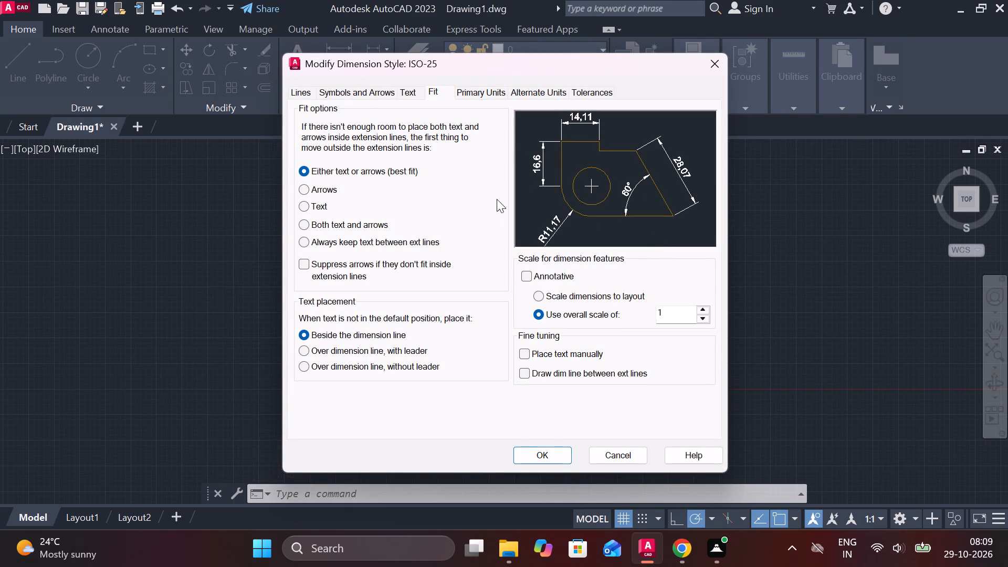
{"action": "left_click", "coordinate": [360, 85]}
{"action": "left_click", "coordinate": [360, 89]}
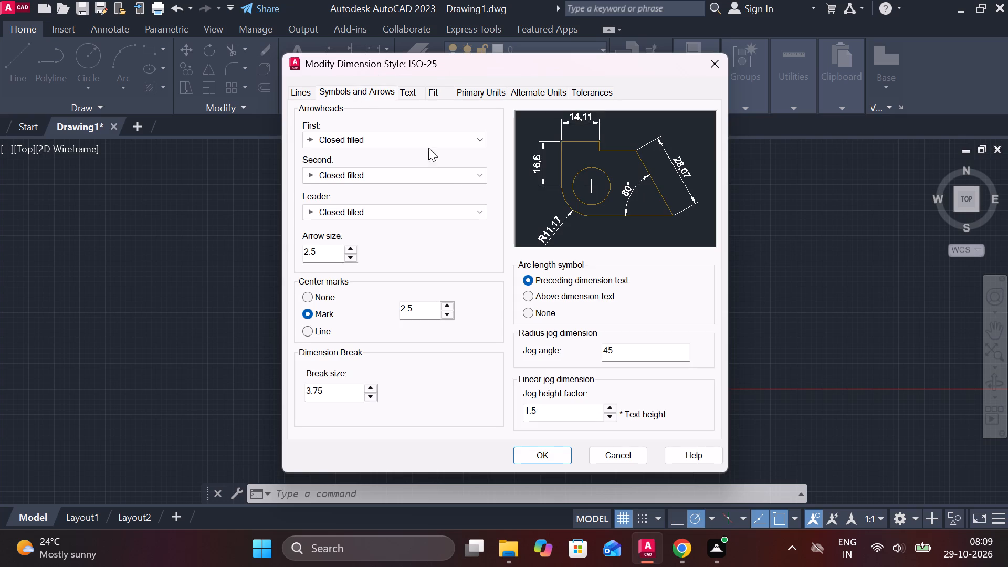
{"action": "left_click_drag", "start_coordinate": [328, 256], "coordinate": [287, 256]}
{"action": "key", "text": "4"}
Set the ISO-25 text height to 6 with ISO standard text alignment, and make the style current.
{"action": "left_click", "coordinate": [404, 94]}
{"action": "left_click", "coordinate": [471, 208]}
{"action": "left_click_drag", "start_coordinate": [463, 208], "coordinate": [433, 208]}
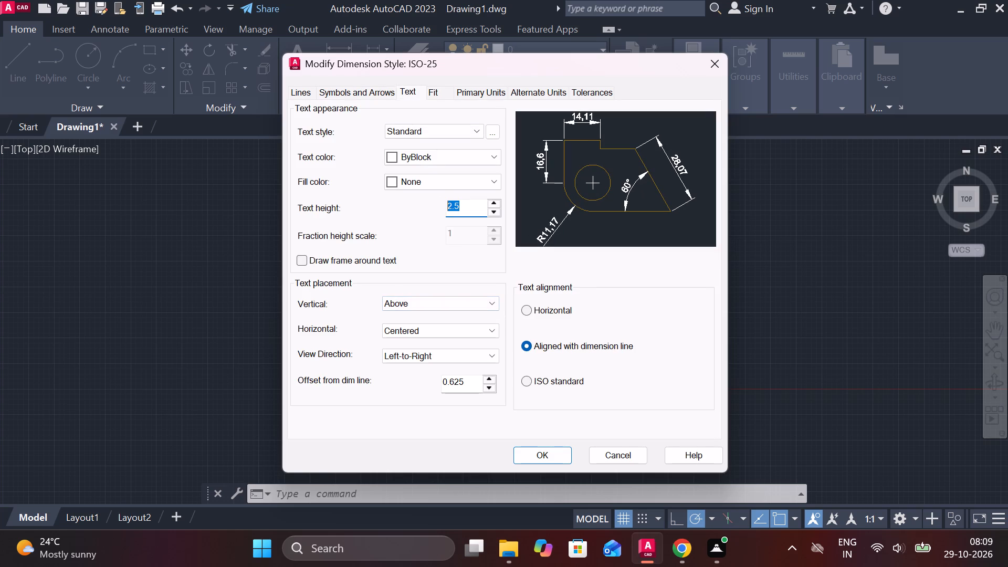
{"action": "left_click_drag", "start_coordinate": [433, 208], "coordinate": [430, 208]}
{"action": "key", "text": "6"}
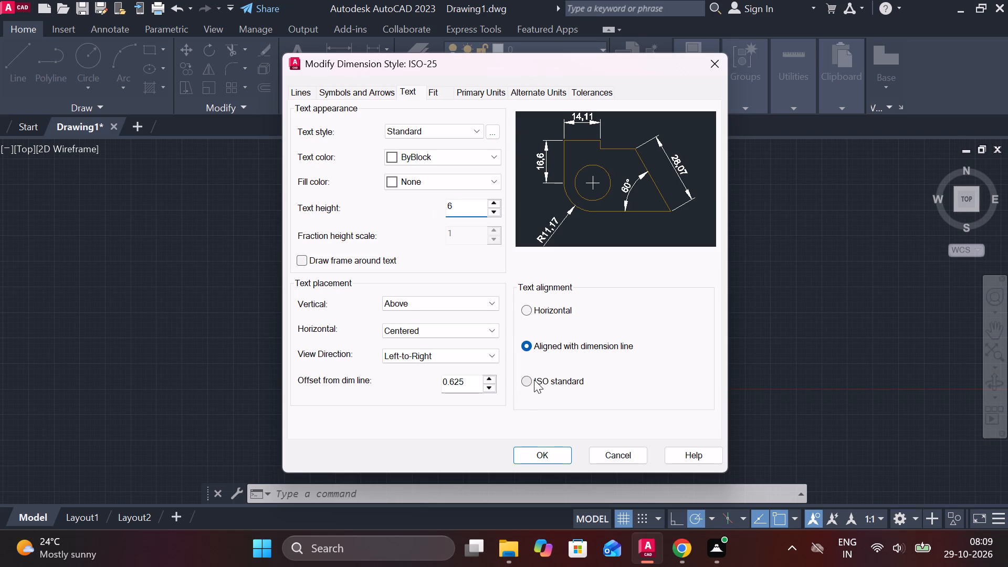
{"action": "left_click", "coordinate": [529, 377]}
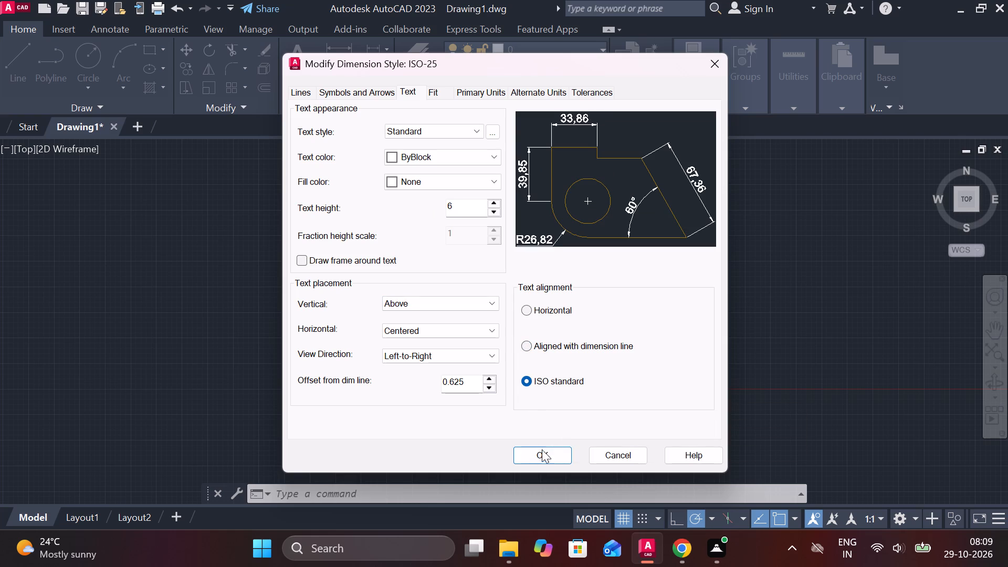
{"action": "left_click", "coordinate": [543, 458]}
{"action": "left_click", "coordinate": [664, 191]}
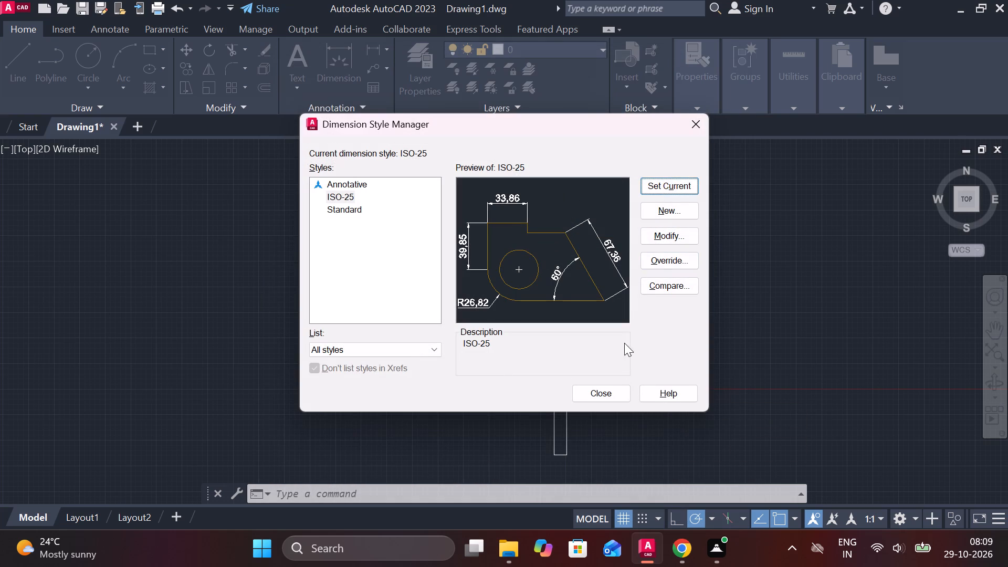
{"action": "left_click", "coordinate": [604, 390]}
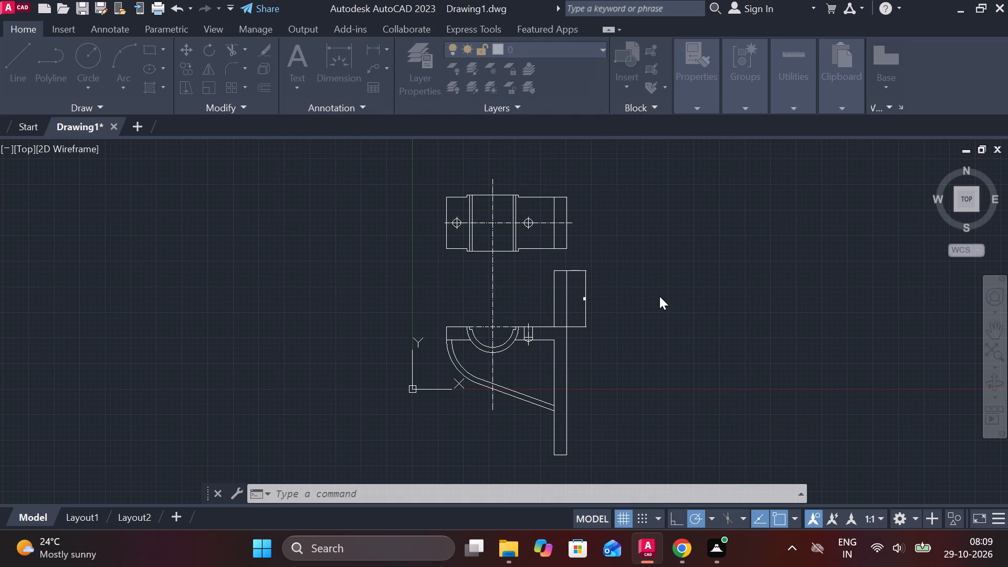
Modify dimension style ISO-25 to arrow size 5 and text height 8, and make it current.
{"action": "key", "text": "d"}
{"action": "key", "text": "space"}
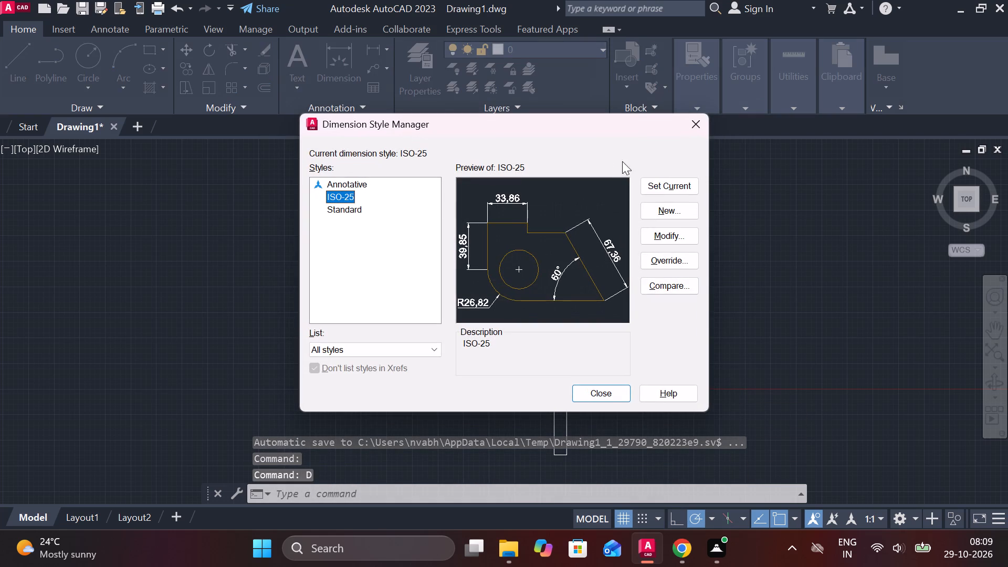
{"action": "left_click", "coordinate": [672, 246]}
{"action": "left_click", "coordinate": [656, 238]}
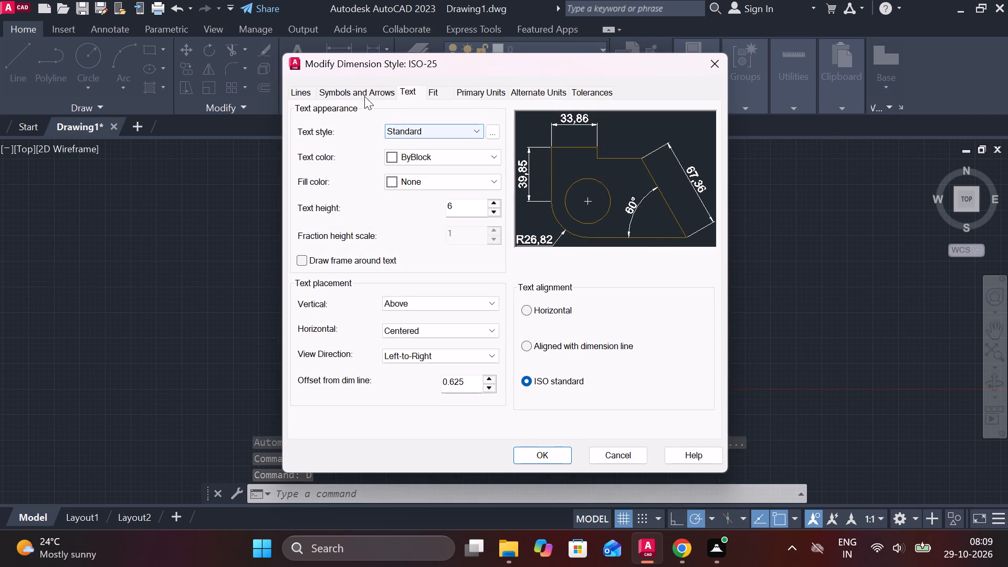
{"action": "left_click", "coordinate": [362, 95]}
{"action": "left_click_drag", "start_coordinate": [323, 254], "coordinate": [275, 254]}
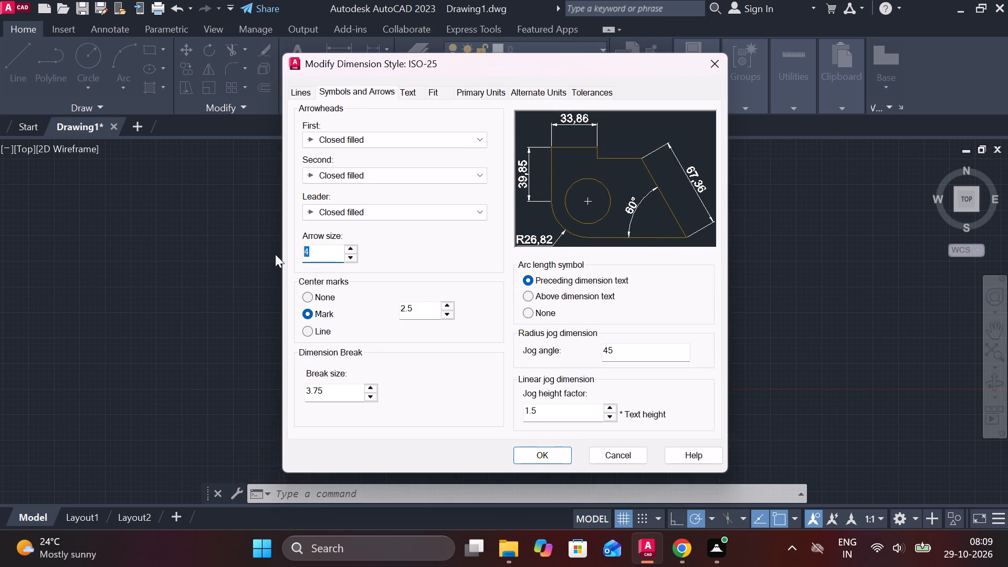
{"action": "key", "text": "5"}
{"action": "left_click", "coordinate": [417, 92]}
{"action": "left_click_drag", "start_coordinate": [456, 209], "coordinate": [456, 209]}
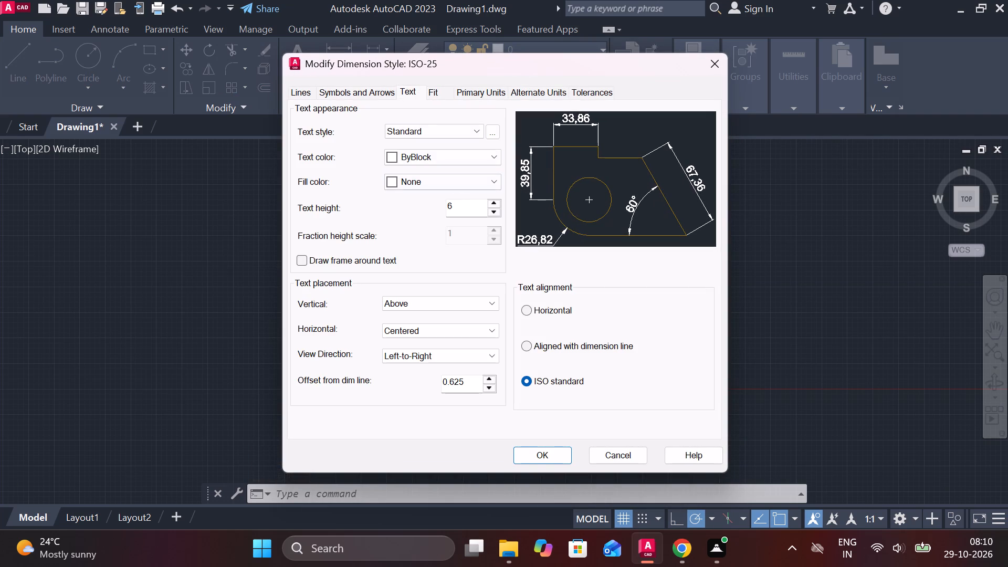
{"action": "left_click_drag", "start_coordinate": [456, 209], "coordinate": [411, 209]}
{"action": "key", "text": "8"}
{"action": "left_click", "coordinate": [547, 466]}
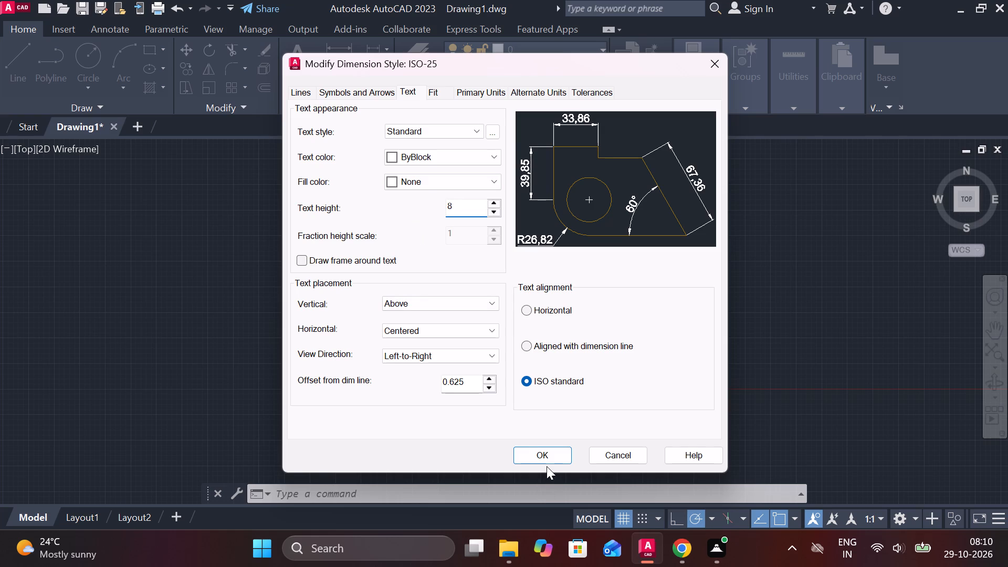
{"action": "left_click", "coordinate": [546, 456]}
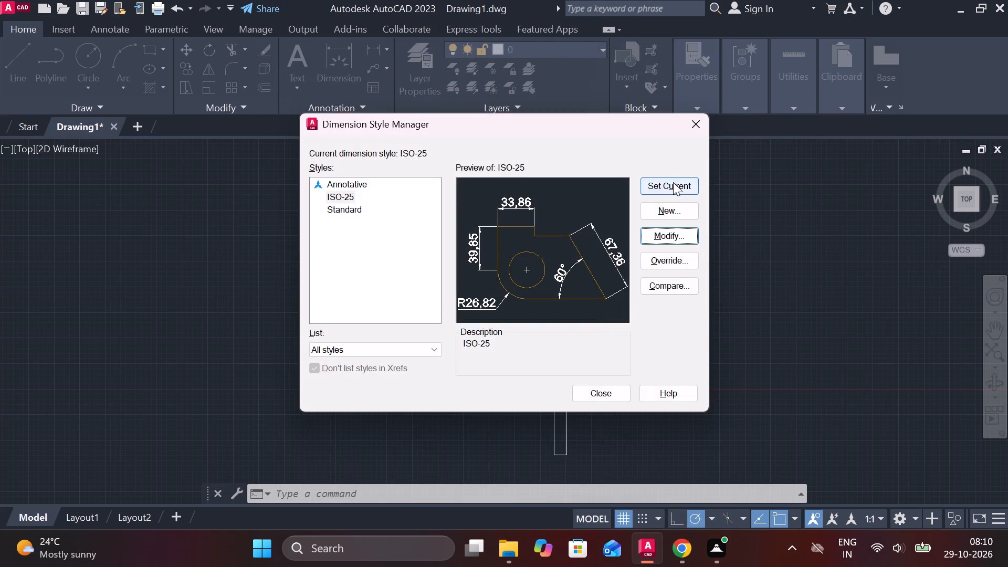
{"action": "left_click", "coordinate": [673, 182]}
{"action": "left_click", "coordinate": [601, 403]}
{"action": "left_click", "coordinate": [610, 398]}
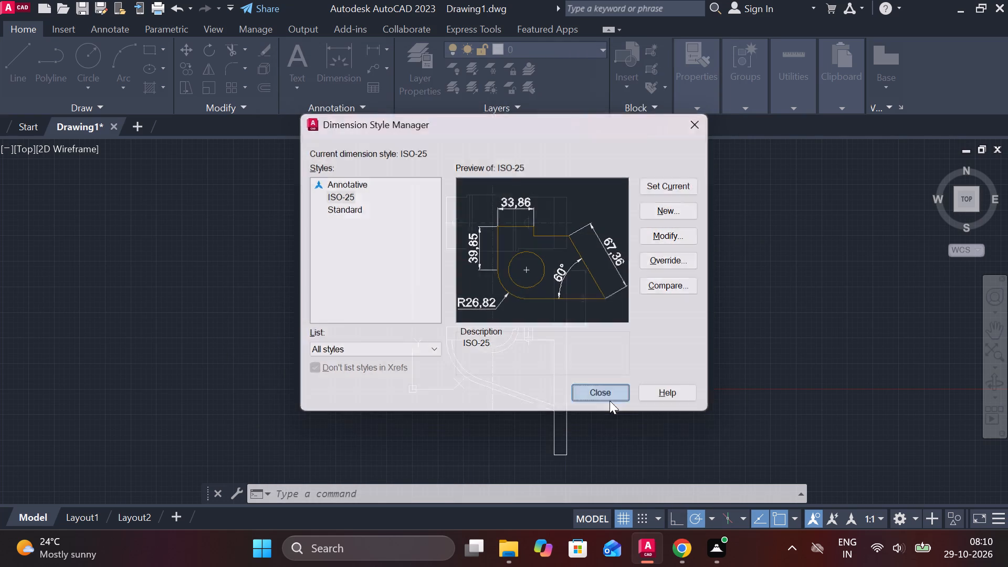
Modify dimension style ISO-25 to arrow size 7 and text height 10, and make it current.
{"action": "scroll", "coordinate": [615, 377], "scroll_direction": "up", "scroll_amount": 2}
{"action": "scroll", "coordinate": [615, 377], "scroll_direction": "down", "scroll_amount": 1}
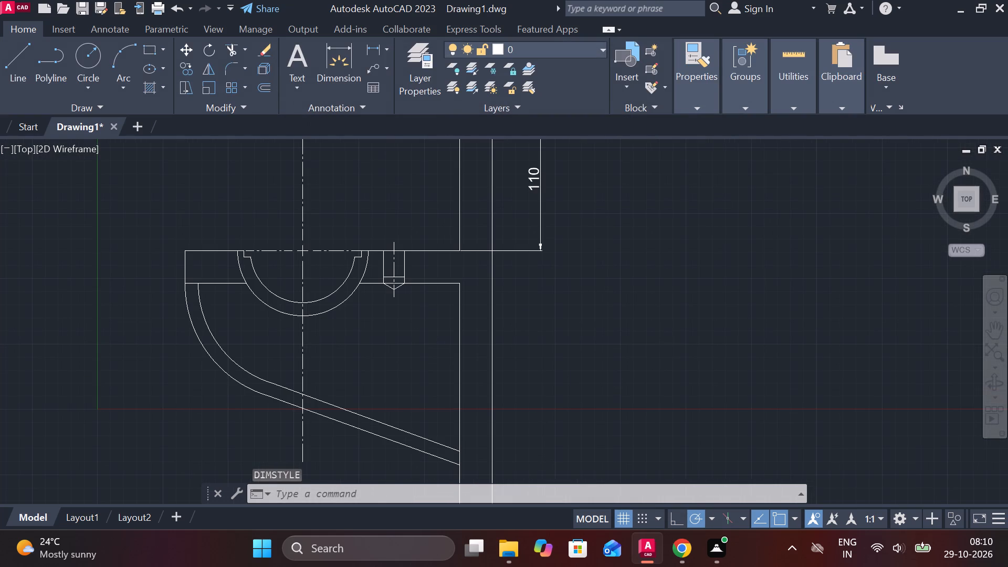
{"action": "scroll", "coordinate": [617, 360], "scroll_direction": "down", "scroll_amount": 1}
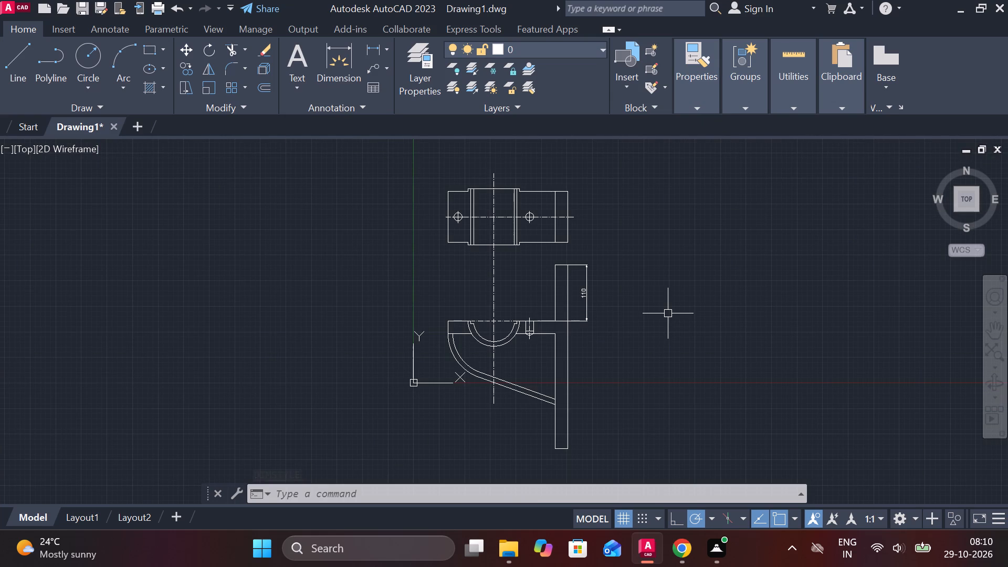
{"action": "type", "text": "d"}
{"action": "key", "text": "space"}
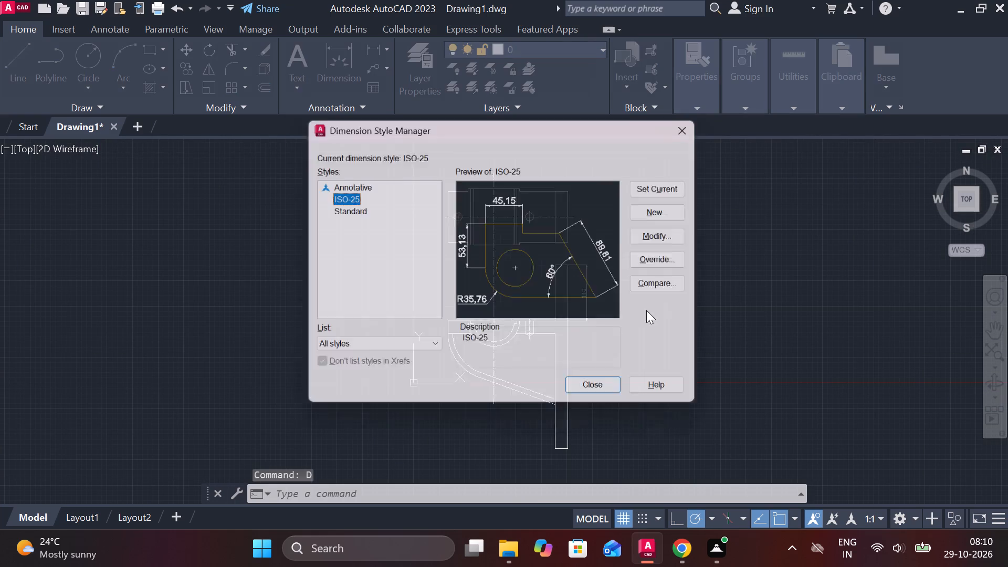
{"action": "left_click", "coordinate": [671, 232]}
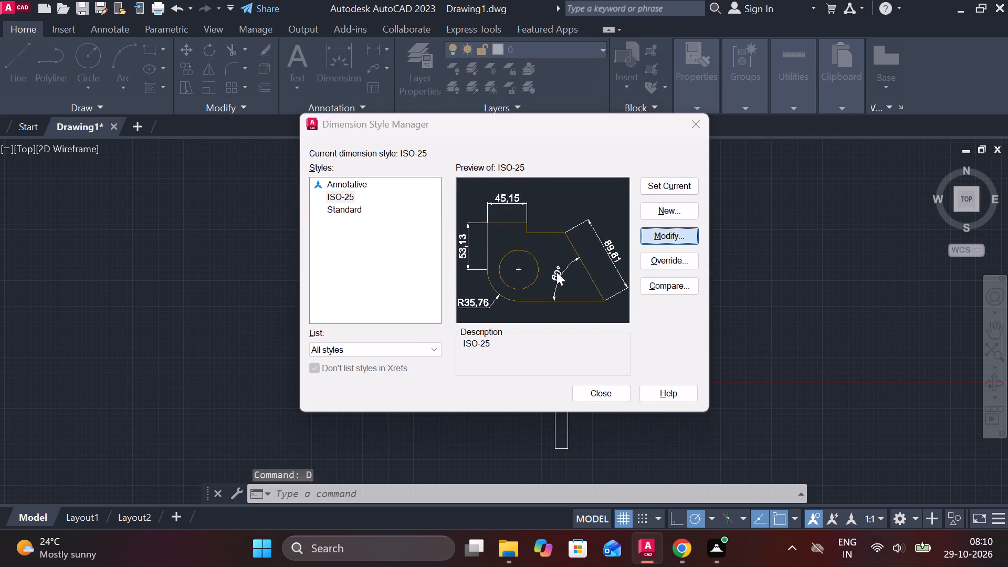
{"action": "left_click", "coordinate": [356, 98]}
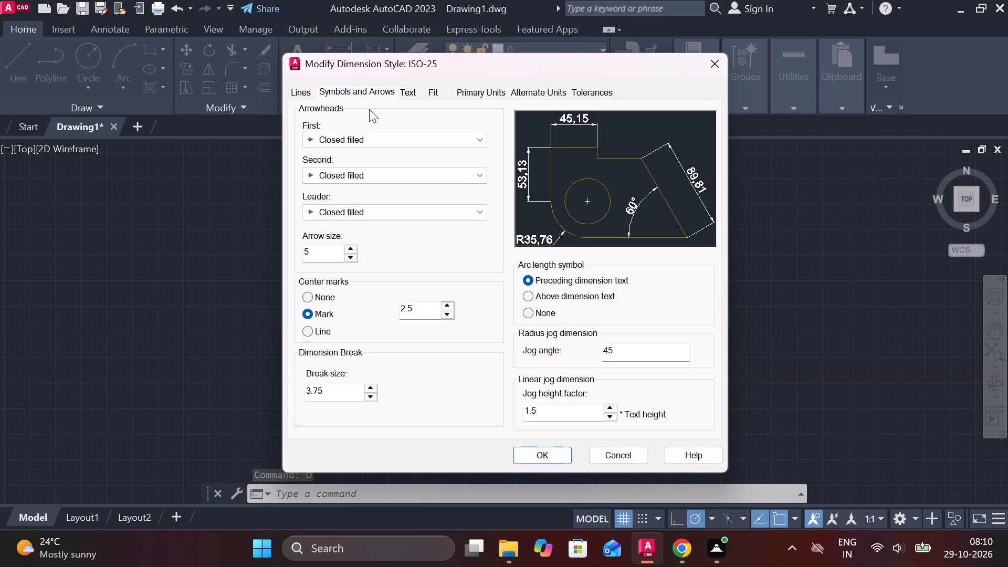
{"action": "left_click_drag", "start_coordinate": [318, 253], "coordinate": [261, 253]}
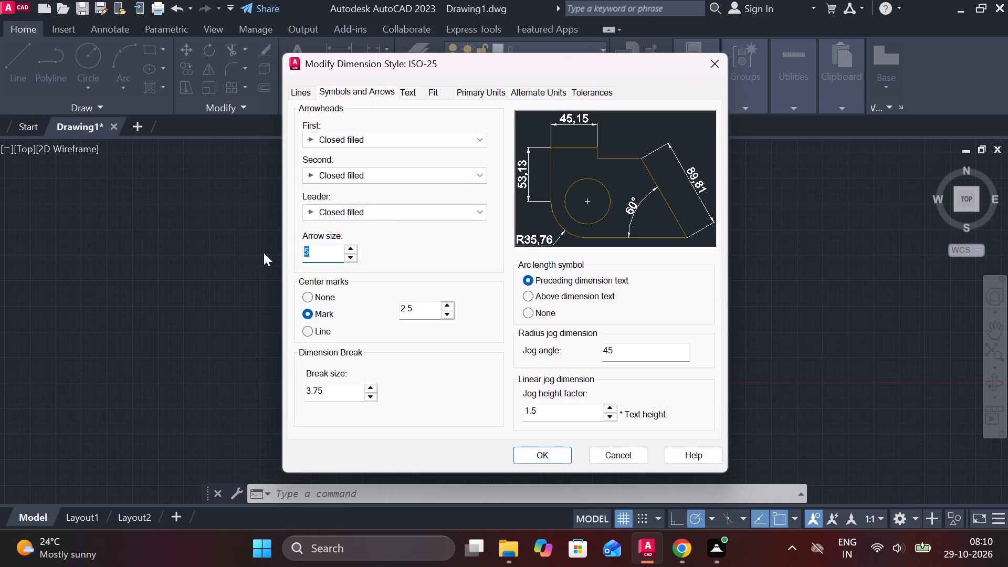
{"action": "key", "text": "7"}
{"action": "left_click", "coordinate": [417, 89]}
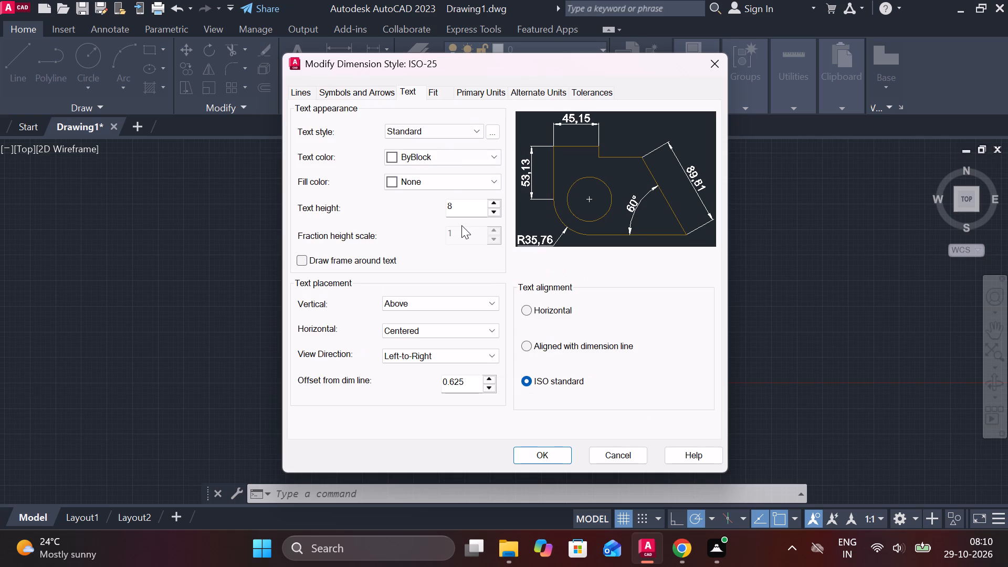
{"action": "left_click_drag", "start_coordinate": [461, 214], "coordinate": [420, 214]}
{"action": "type", "text": "10"}
{"action": "left_click", "coordinate": [550, 449]}
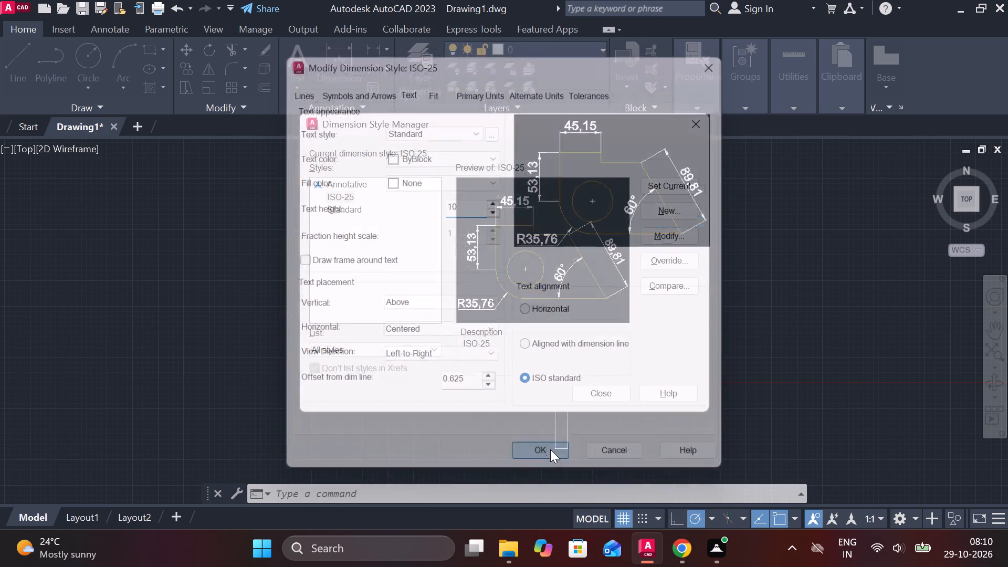
{"action": "left_click", "coordinate": [665, 187]}
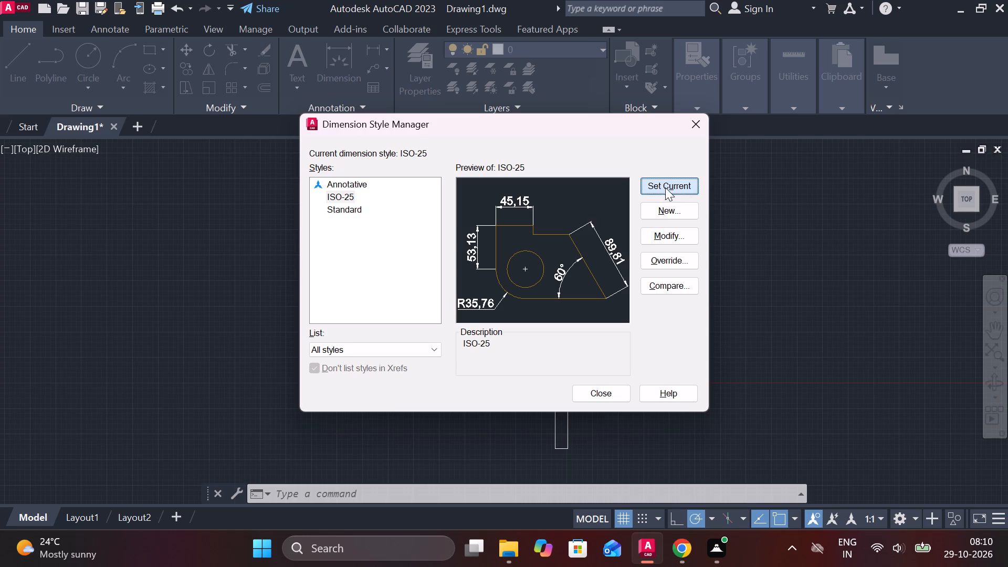
{"action": "left_click", "coordinate": [595, 393]}
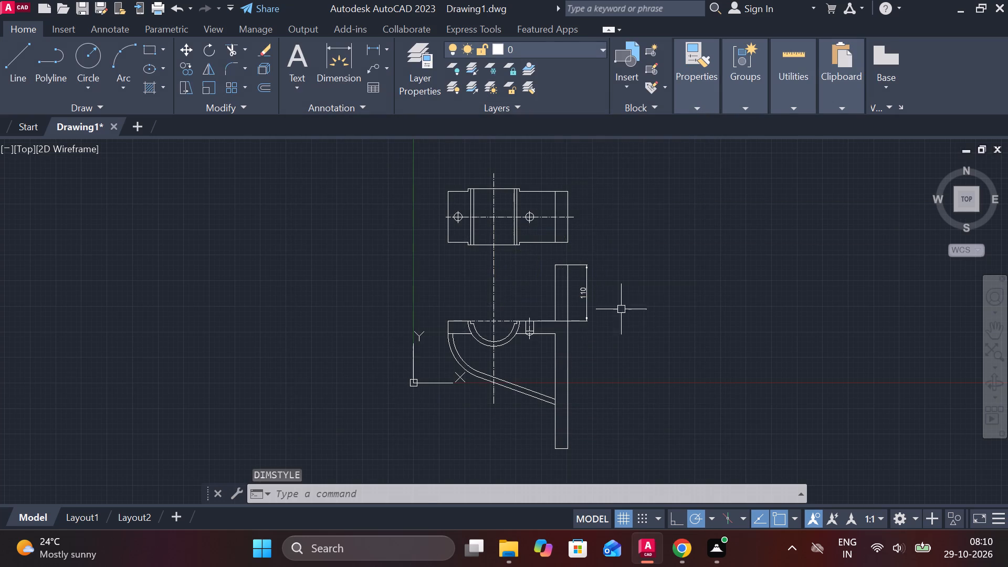
Add a linear dimension across the bottom end of the vertical plate in the front view for its thickness.
{"action": "scroll", "coordinate": [595, 311], "scroll_direction": "up", "scroll_amount": 3}
{"action": "scroll", "coordinate": [598, 311], "scroll_direction": "down", "scroll_amount": 3}
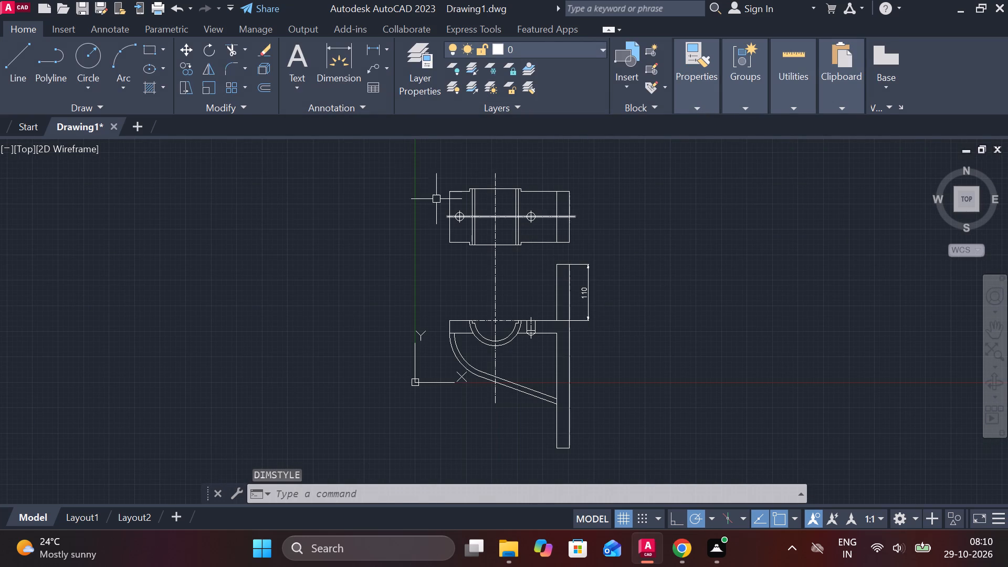
{"action": "left_click", "coordinate": [373, 49]}
{"action": "scroll", "coordinate": [451, 255], "scroll_direction": "up", "scroll_amount": 2}
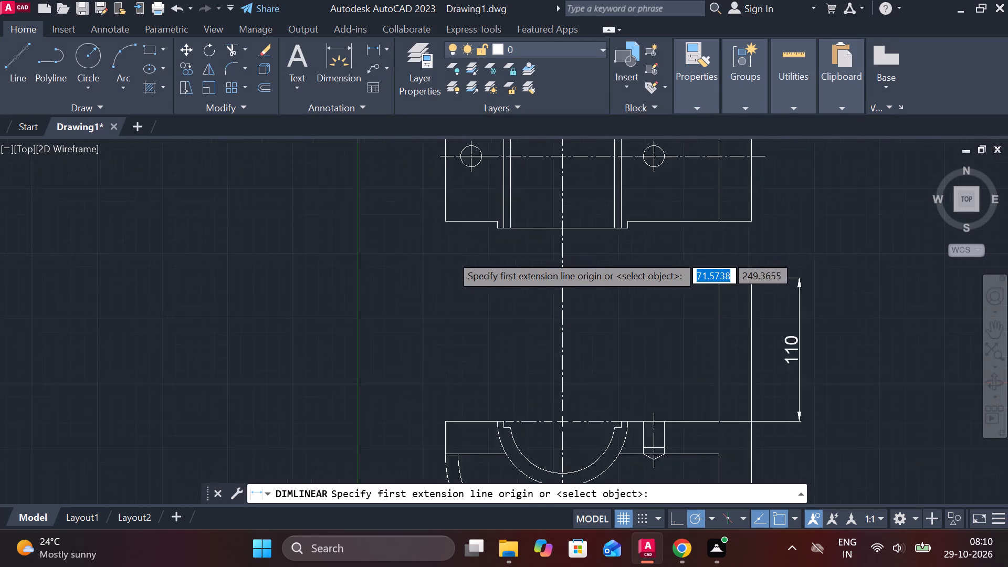
{"action": "scroll", "coordinate": [451, 255], "scroll_direction": "up", "scroll_amount": 1}
{"action": "scroll", "coordinate": [451, 255], "scroll_direction": "down", "scroll_amount": 1}
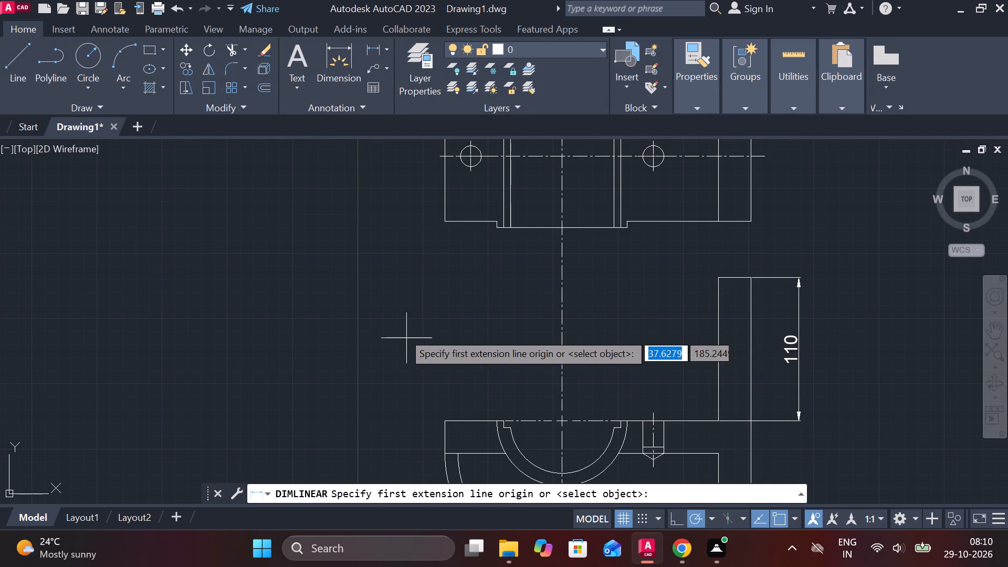
{"action": "scroll", "coordinate": [401, 326], "scroll_direction": "down", "scroll_amount": 1}
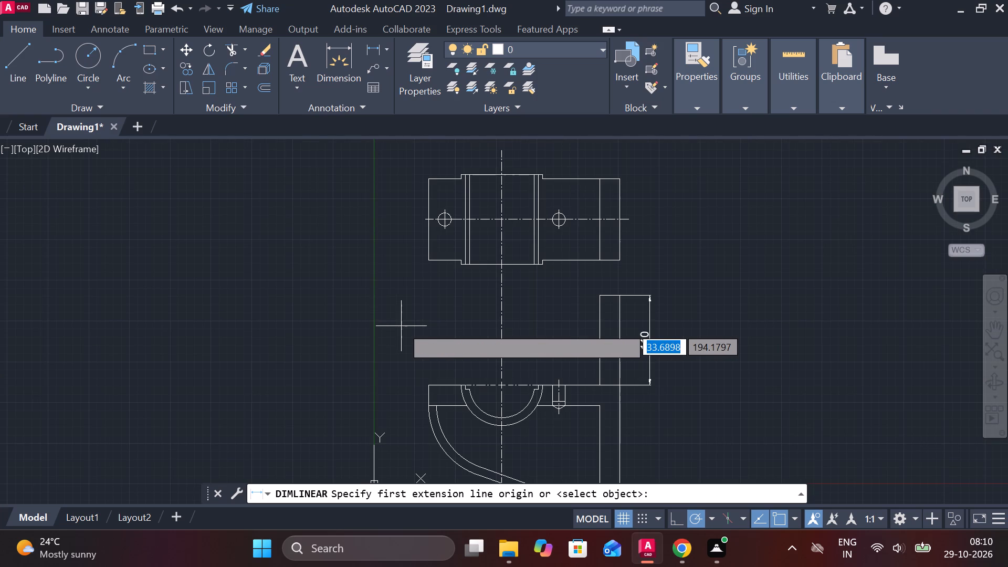
{"action": "middle_click_drag", "start_coordinate": [673, 321], "coordinate": [663, 294]}
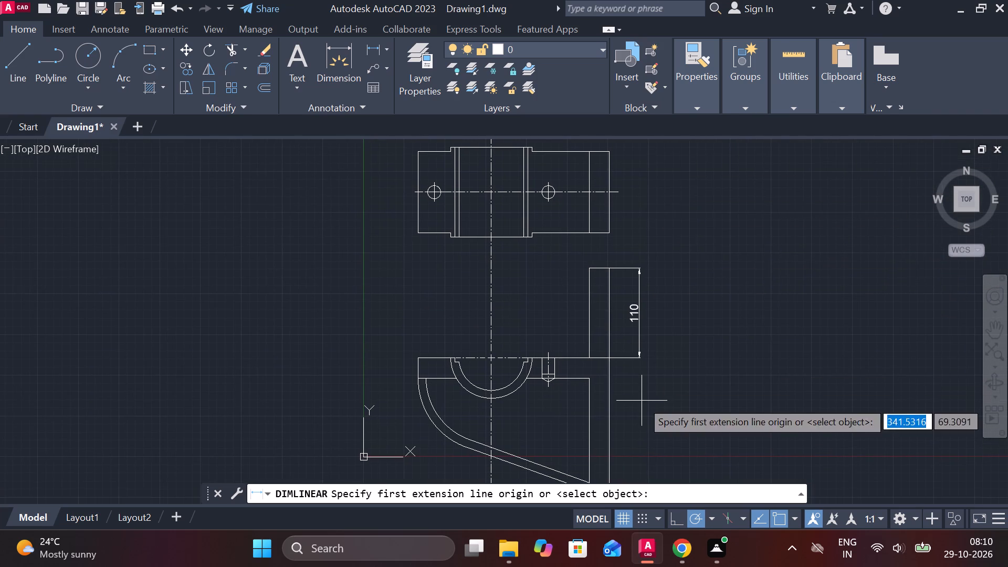
{"action": "middle_click_drag", "start_coordinate": [642, 401], "coordinate": [599, 306]}
{"action": "scroll", "coordinate": [602, 384], "scroll_direction": "down", "scroll_amount": 1}
{"action": "scroll", "coordinate": [595, 461], "scroll_direction": "up", "scroll_amount": 2}
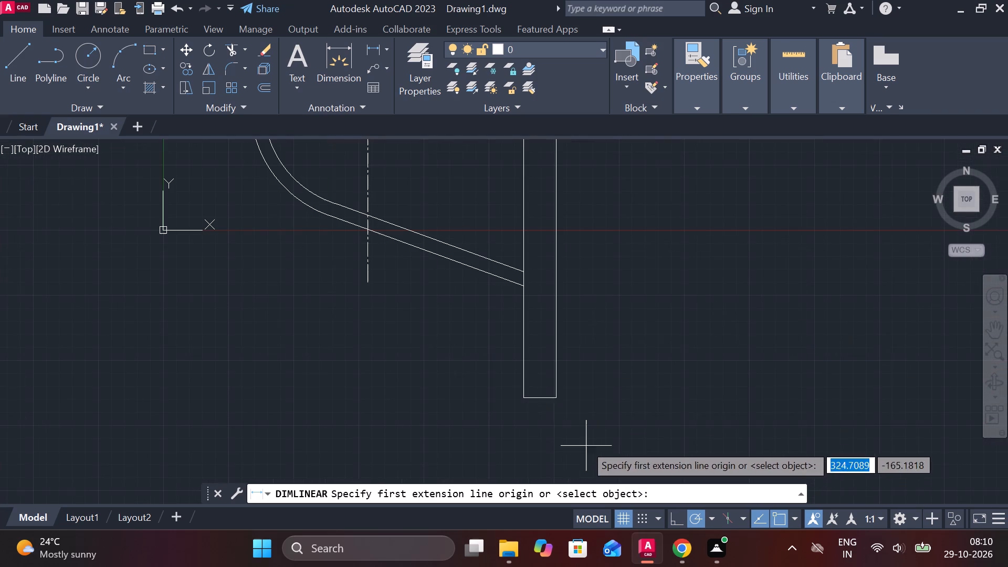
{"action": "left_click", "coordinate": [559, 398]}
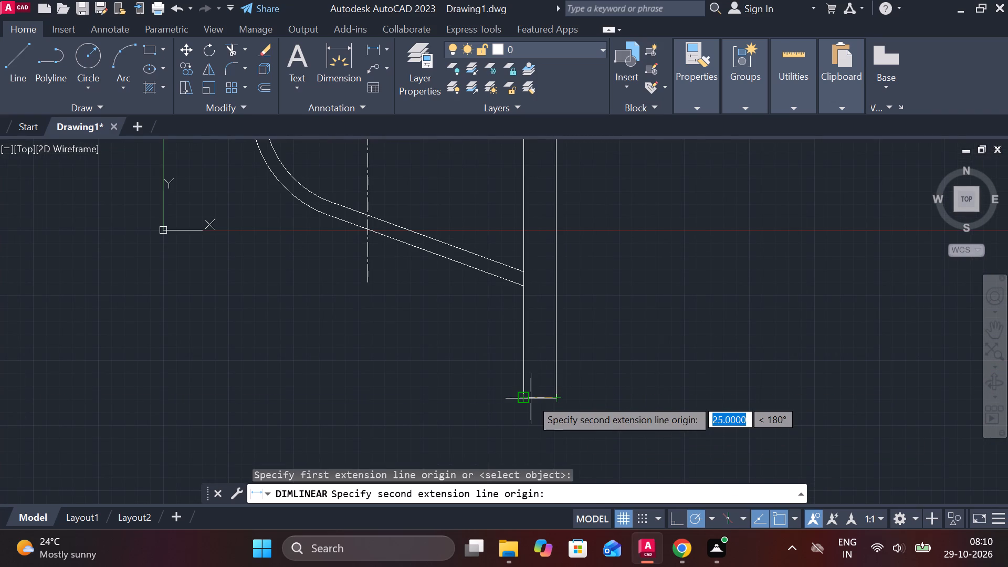
{"action": "left_click", "coordinate": [517, 398]}
{"action": "left_click", "coordinate": [466, 392]}
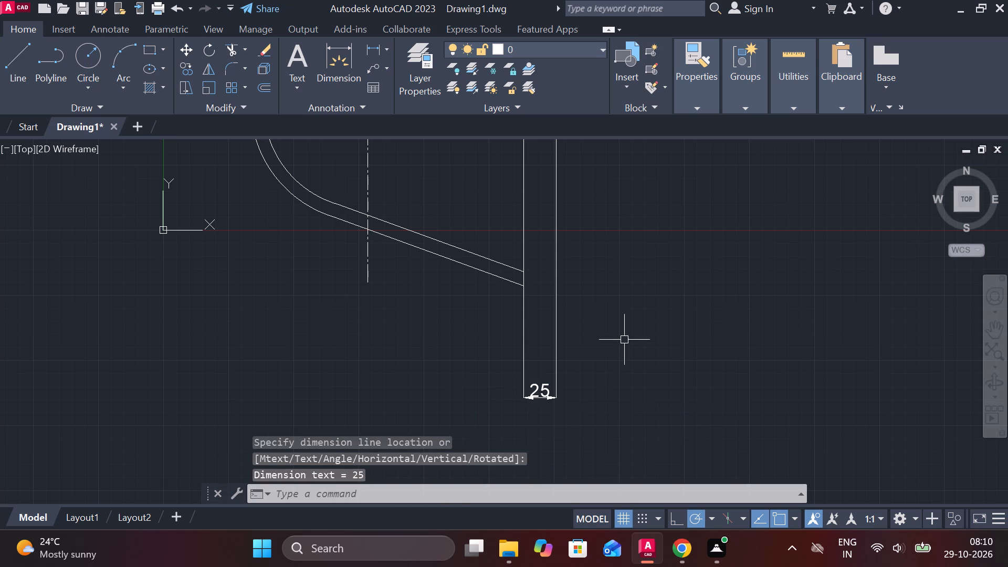
Move the plate thickness dimension line down so it sits clear below the vertical plate's bottom edge.
{"action": "left_click", "coordinate": [529, 391]}
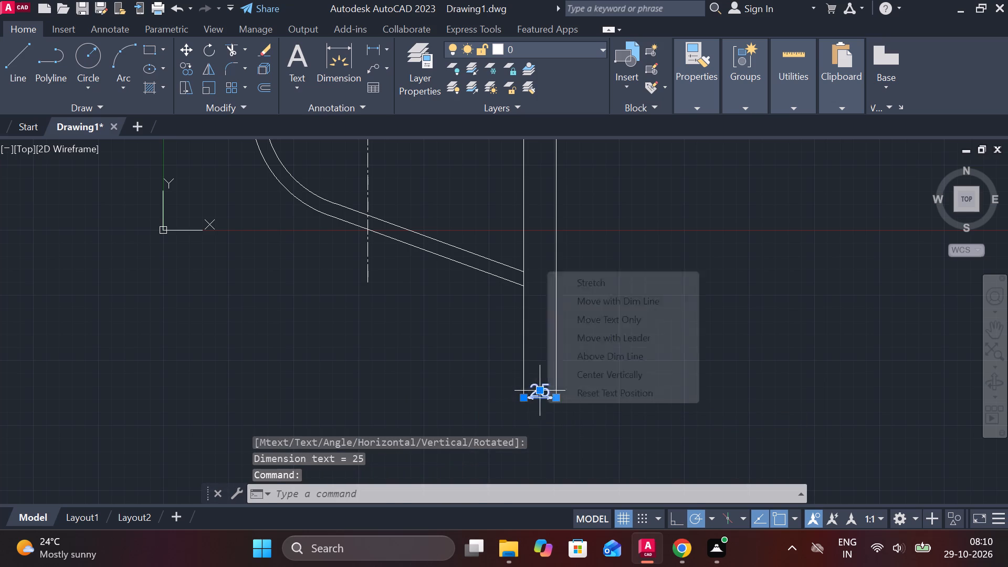
{"action": "left_click", "coordinate": [539, 392]}
{"action": "left_click", "coordinate": [542, 417]}
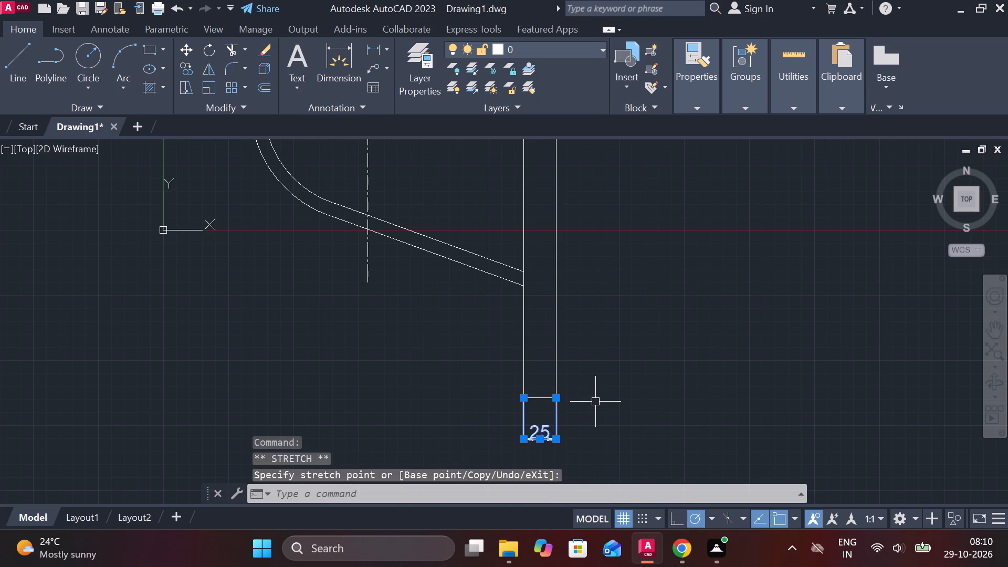
{"action": "key", "text": "Escape"}
Add a linear dimension for the vertical plate's full height, placed outside the existing 110 dimension.
{"action": "scroll", "coordinate": [595, 401], "scroll_direction": "down", "scroll_amount": 1}
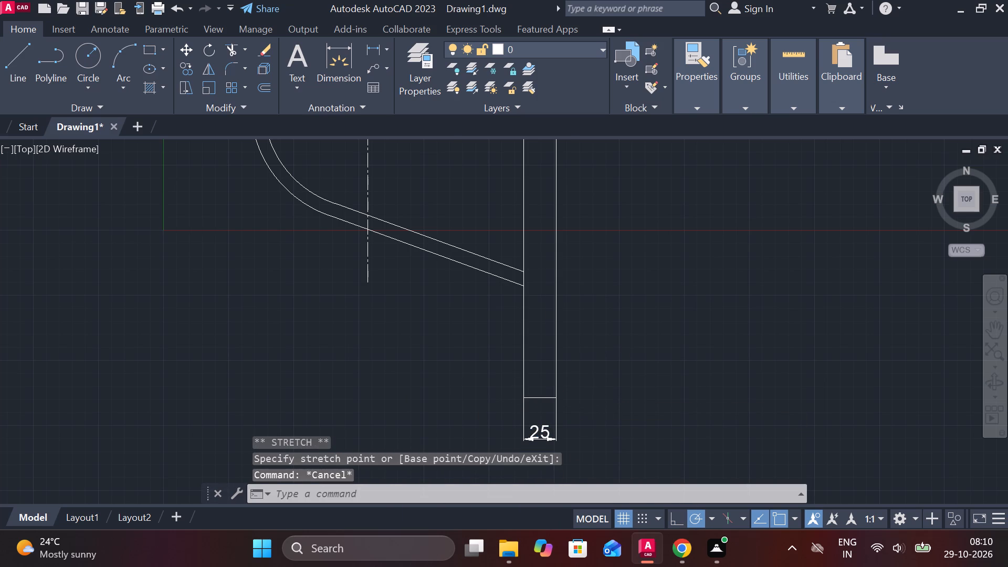
{"action": "left_click", "coordinate": [366, 49]}
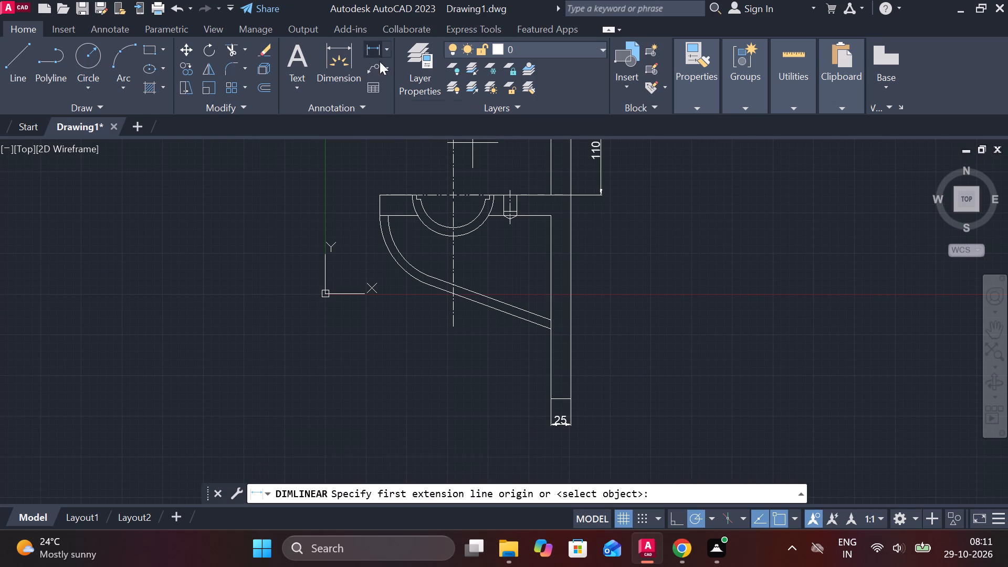
{"action": "scroll", "coordinate": [553, 263], "scroll_direction": "down", "scroll_amount": 2}
{"action": "scroll", "coordinate": [604, 202], "scroll_direction": "up", "scroll_amount": 3}
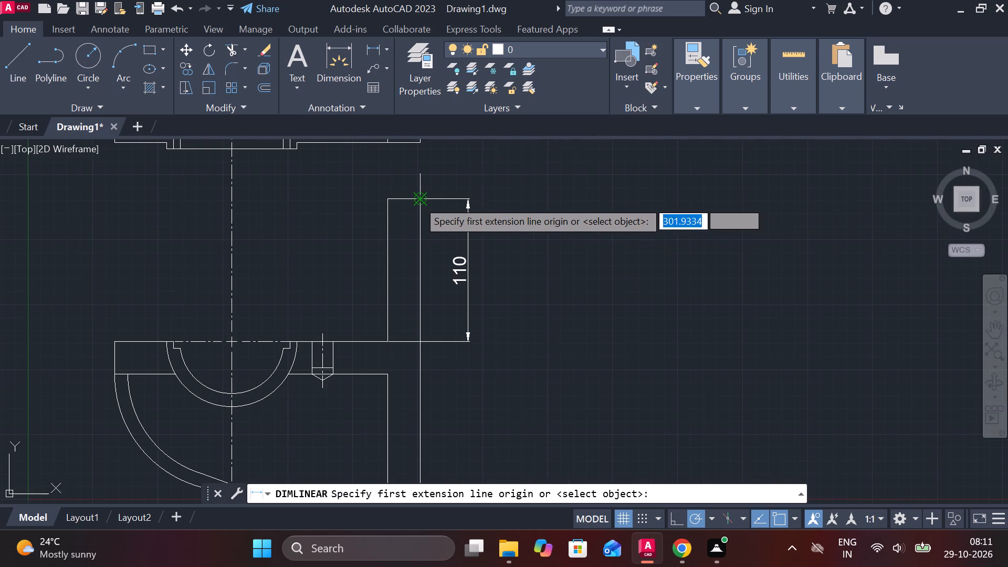
{"action": "left_click", "coordinate": [417, 200]}
{"action": "scroll", "coordinate": [417, 200], "scroll_direction": "down", "scroll_amount": 2}
{"action": "scroll", "coordinate": [413, 370], "scroll_direction": "up", "scroll_amount": 3}
{"action": "scroll", "coordinate": [418, 362], "scroll_direction": "down", "scroll_amount": 1}
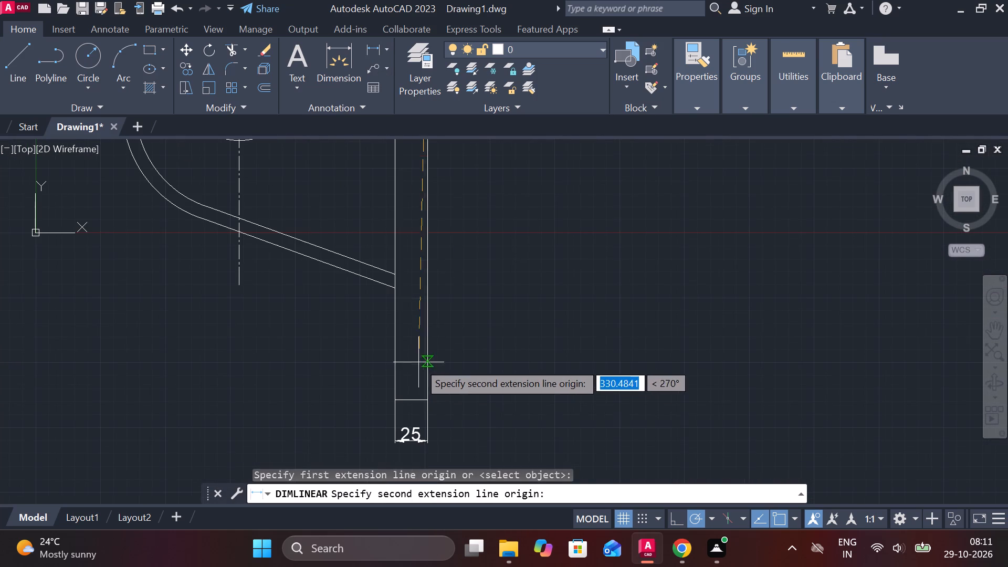
{"action": "left_click", "coordinate": [424, 400]}
{"action": "scroll", "coordinate": [468, 334], "scroll_direction": "down", "scroll_amount": 2}
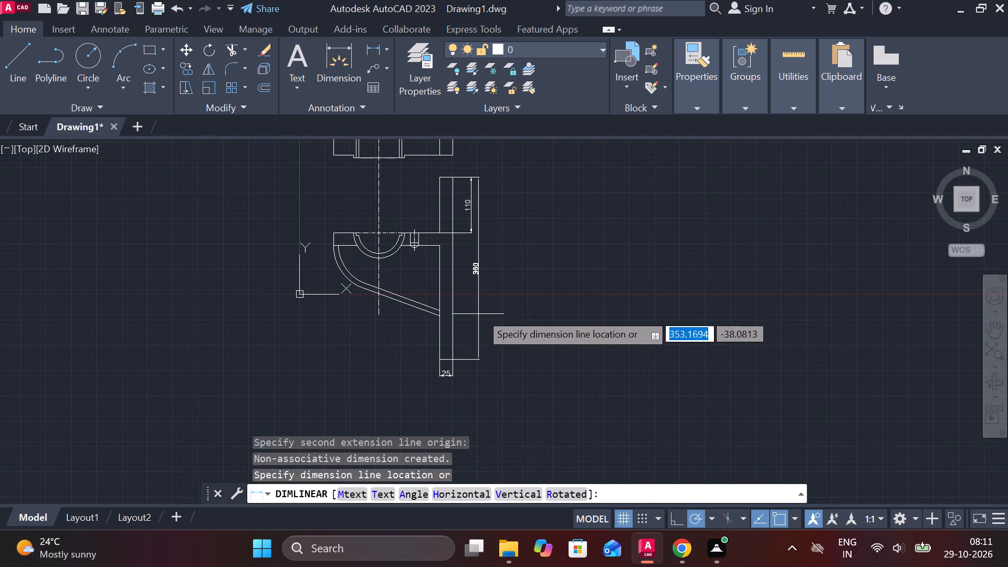
{"action": "left_click", "coordinate": [485, 311]}
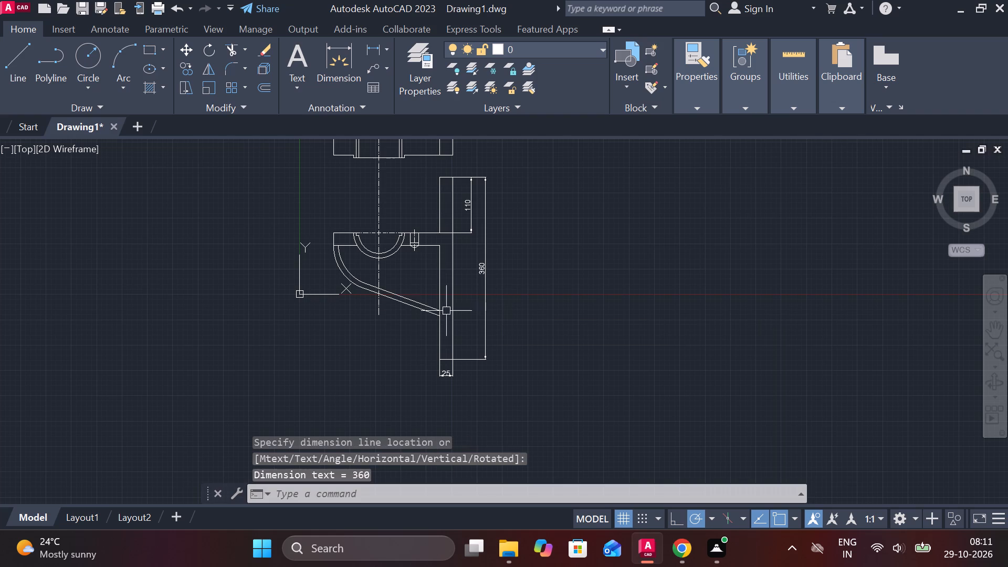
Add a linear dimension for the horizontal arm's thickness at its free end in the front view, placed outside the part.
{"action": "scroll", "coordinate": [432, 309], "scroll_direction": "up", "scroll_amount": 1}
{"action": "middle_click_drag", "start_coordinate": [450, 356], "coordinate": [473, 416]}
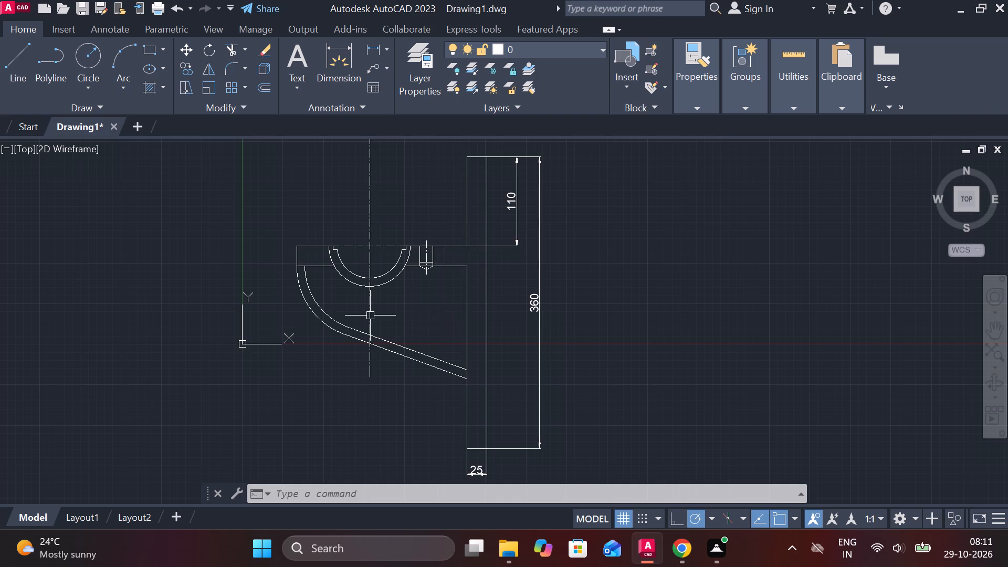
{"action": "scroll", "coordinate": [332, 274], "scroll_direction": "up", "scroll_amount": 2}
{"action": "scroll", "coordinate": [328, 272], "scroll_direction": "down", "scroll_amount": 2}
{"action": "scroll", "coordinate": [296, 221], "scroll_direction": "up", "scroll_amount": 1}
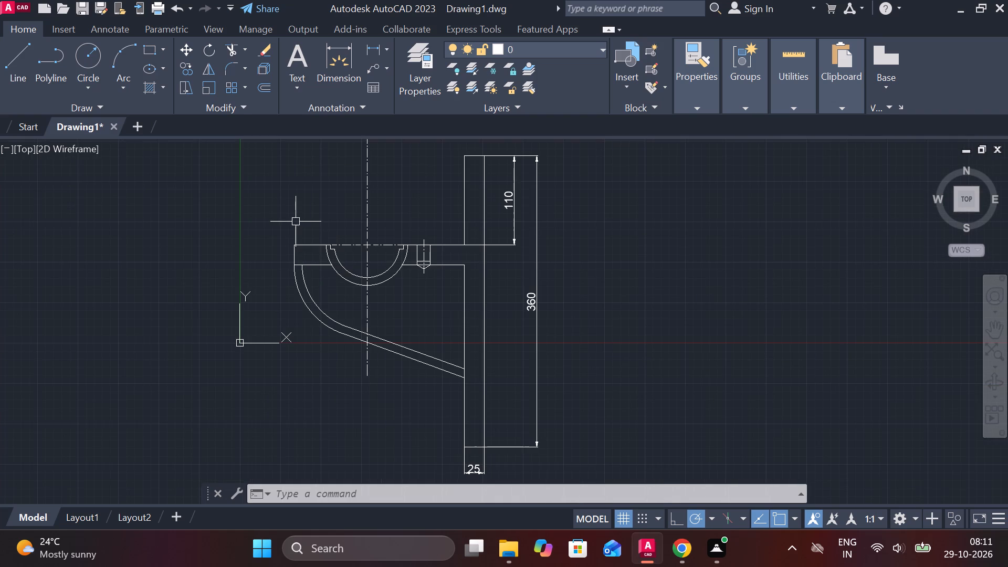
{"action": "key", "text": "space"}
{"action": "left_click", "coordinate": [295, 254]}
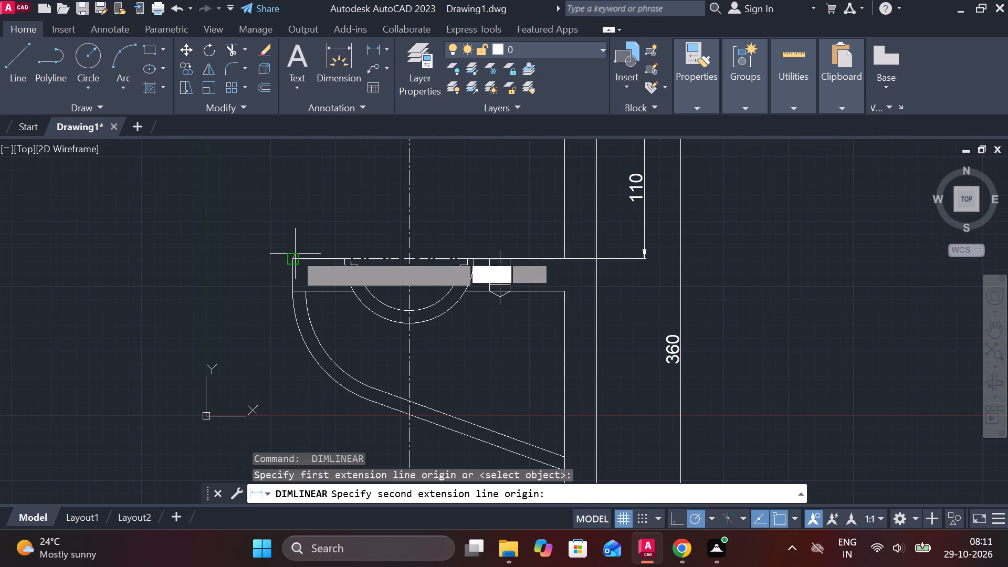
{"action": "left_click", "coordinate": [293, 288]}
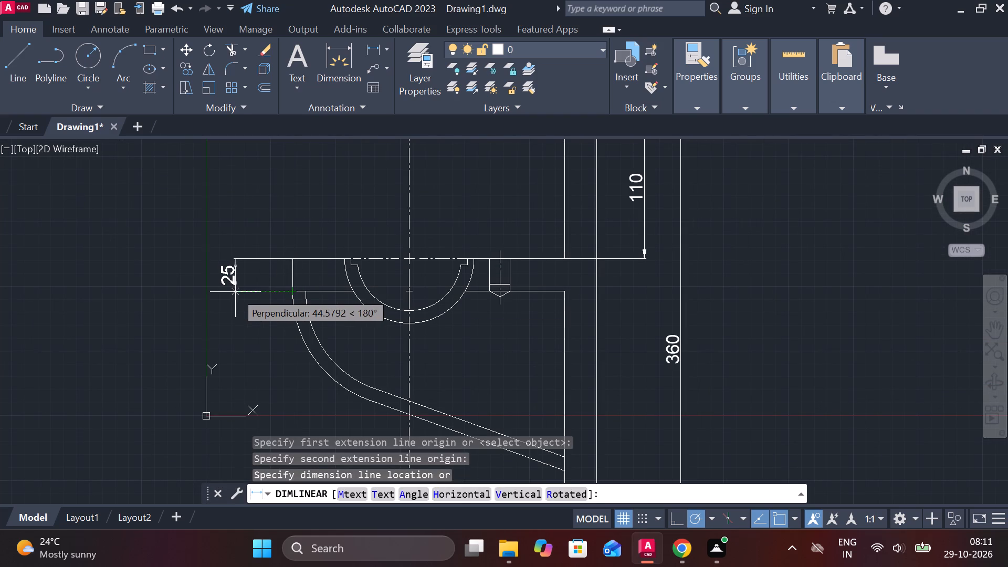
{"action": "left_click", "coordinate": [254, 295]}
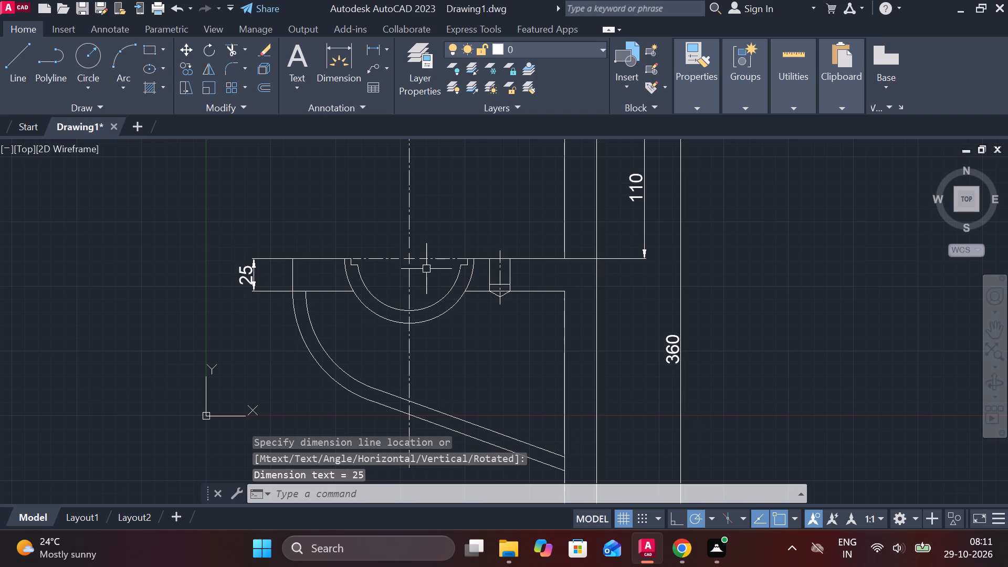
Add a vertical linear dimension for the bracket's width at the vertical plate end of the upper view.
{"action": "scroll", "coordinate": [431, 276], "scroll_direction": "down", "scroll_amount": 2}
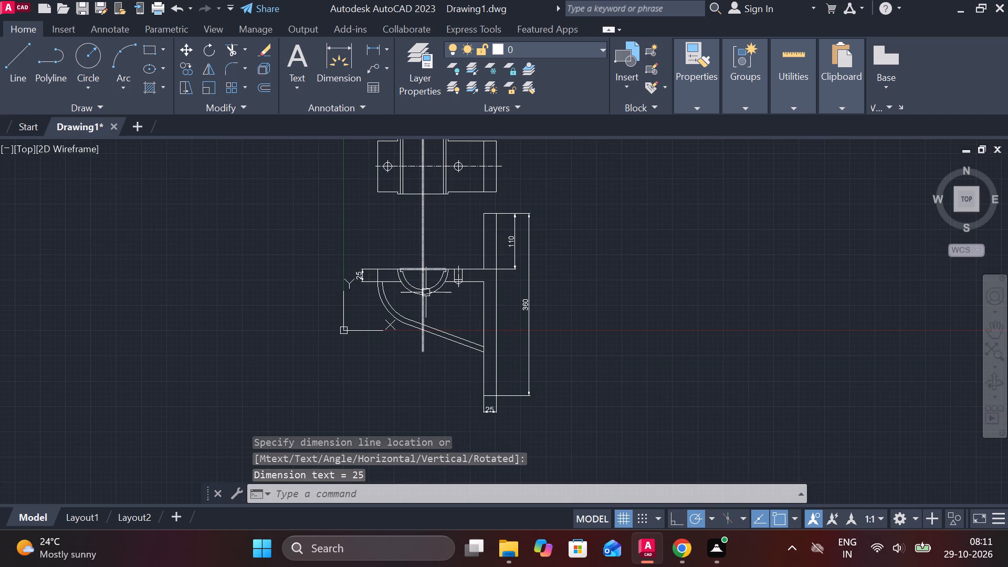
{"action": "scroll", "coordinate": [438, 309], "scroll_direction": "up", "scroll_amount": 1}
{"action": "middle_click_drag", "start_coordinate": [464, 198], "coordinate": [451, 386]}
{"action": "scroll", "coordinate": [498, 271], "scroll_direction": "up", "scroll_amount": 1}
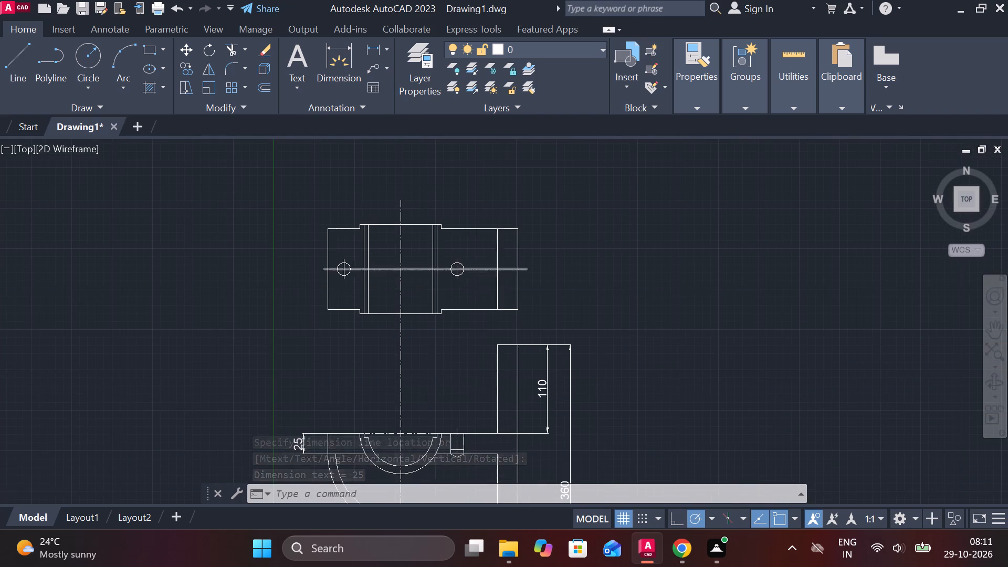
{"action": "scroll", "coordinate": [499, 271], "scroll_direction": "up", "scroll_amount": 1}
{"action": "key", "text": "space"}
{"action": "left_click", "coordinate": [544, 156]}
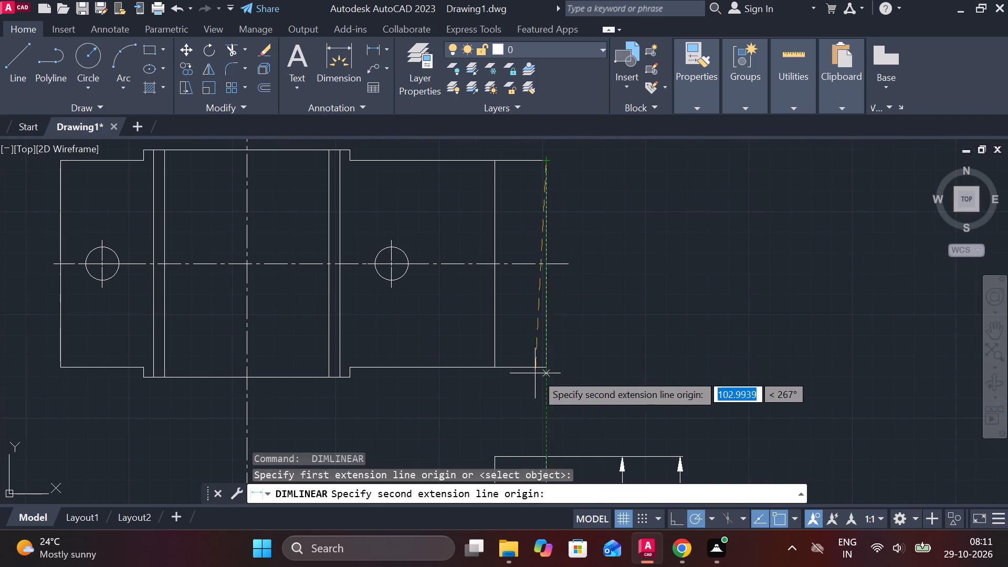
{"action": "left_click", "coordinate": [547, 366]}
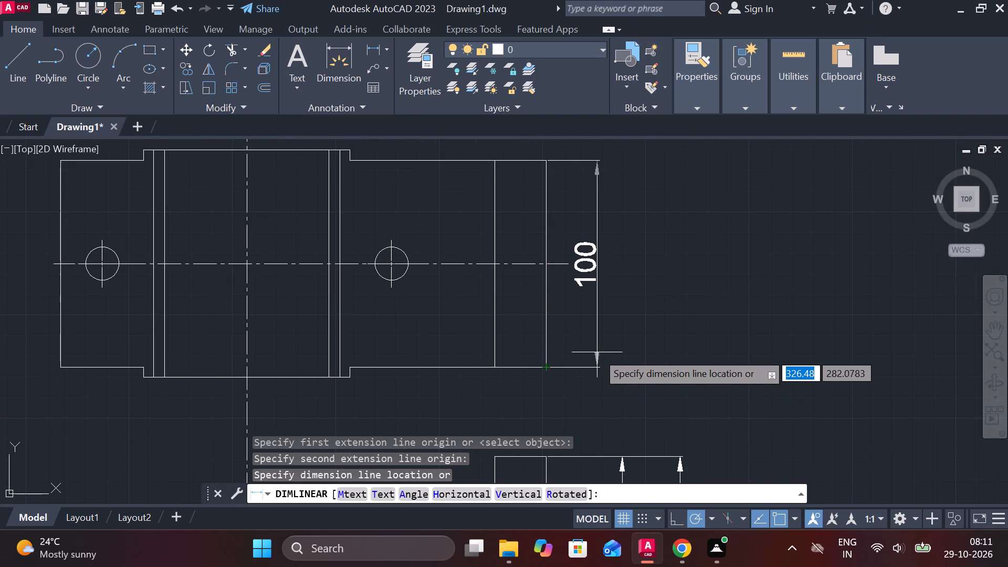
{"action": "left_click", "coordinate": [597, 352]}
Add a vertical linear dimension for the wider central section of the upper view, placed beyond the arm's free end.
{"action": "scroll", "coordinate": [597, 352], "scroll_direction": "down", "scroll_amount": 1}
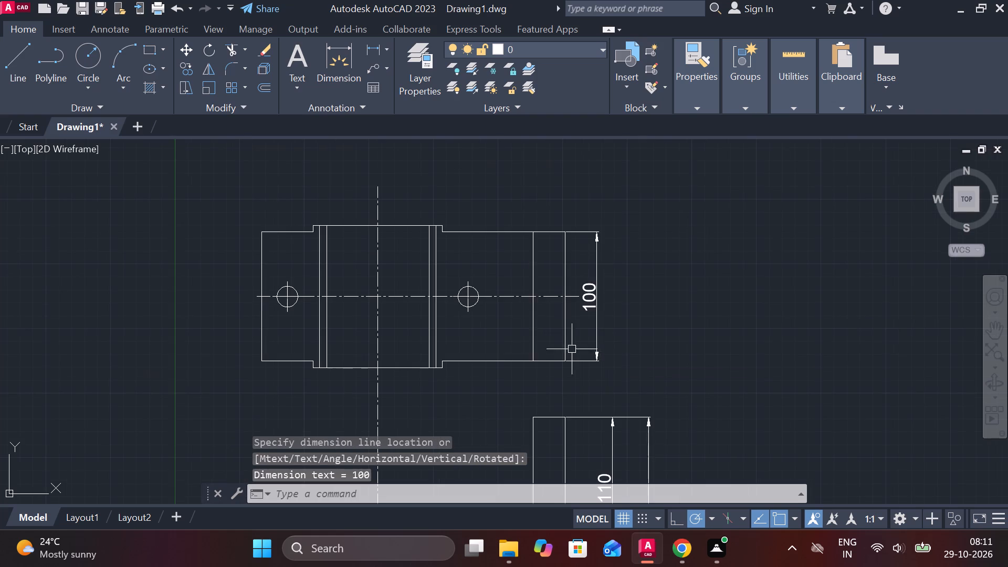
{"action": "scroll", "coordinate": [466, 281], "scroll_direction": "up", "scroll_amount": 2}
{"action": "key", "text": "space"}
{"action": "left_click", "coordinate": [317, 140]}
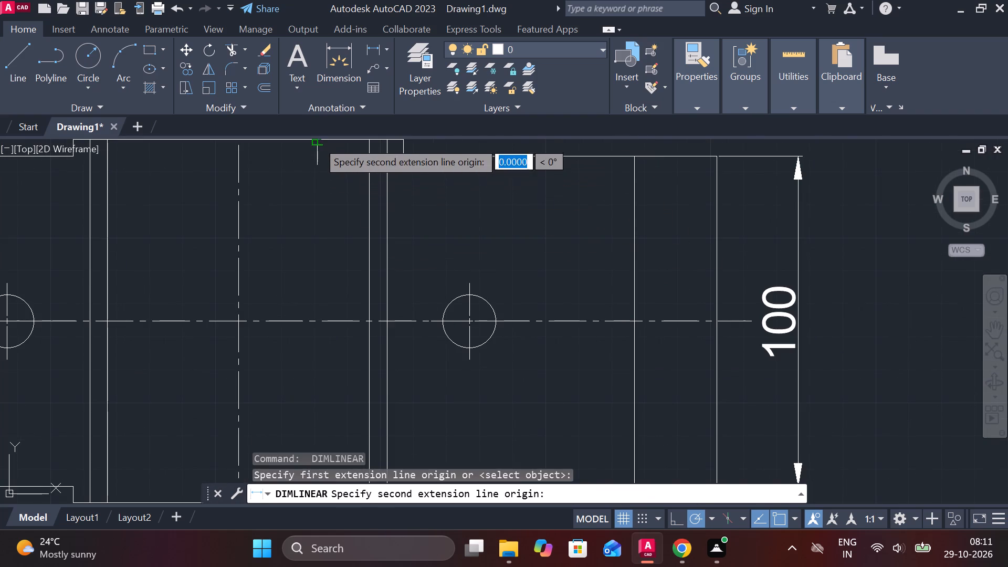
{"action": "scroll", "coordinate": [317, 171], "scroll_direction": "down", "scroll_amount": 2}
{"action": "left_click", "coordinate": [323, 297]}
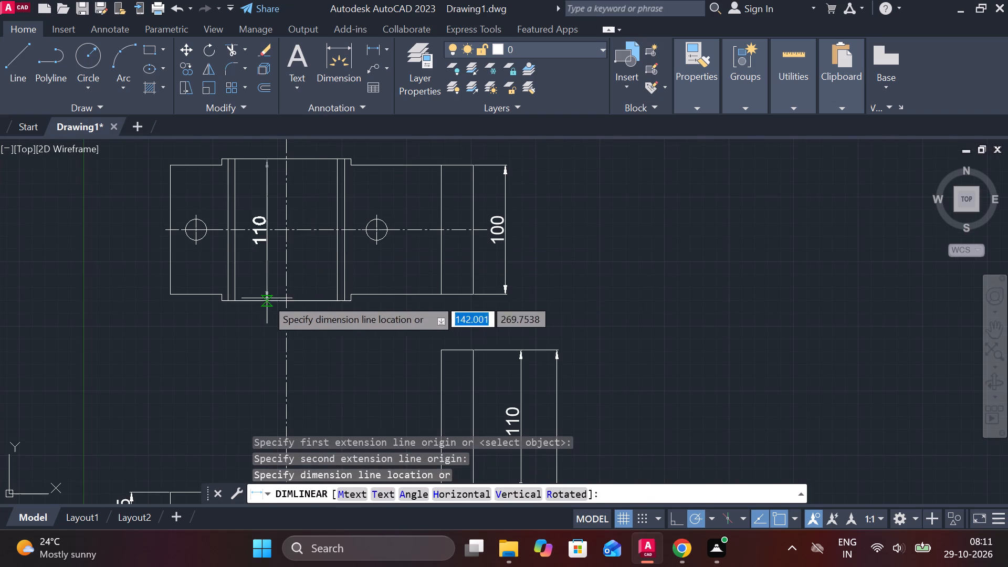
{"action": "left_click", "coordinate": [128, 322]}
Add a horizontal linear dimension between the two hole centres of the upper view, placed just below that view.
{"action": "scroll", "coordinate": [187, 328], "scroll_direction": "down", "scroll_amount": 2}
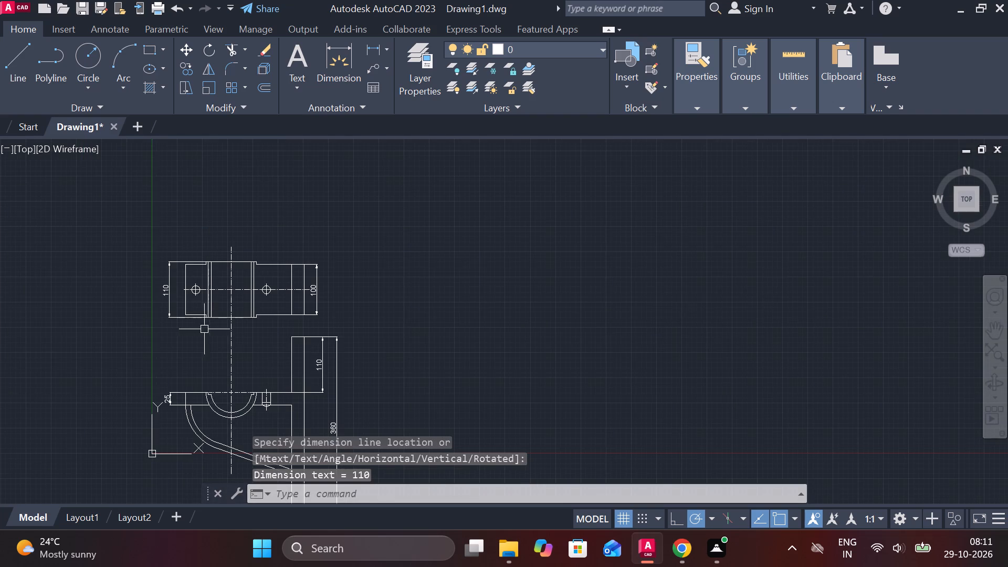
{"action": "middle_click_drag", "start_coordinate": [251, 358], "coordinate": [316, 285]}
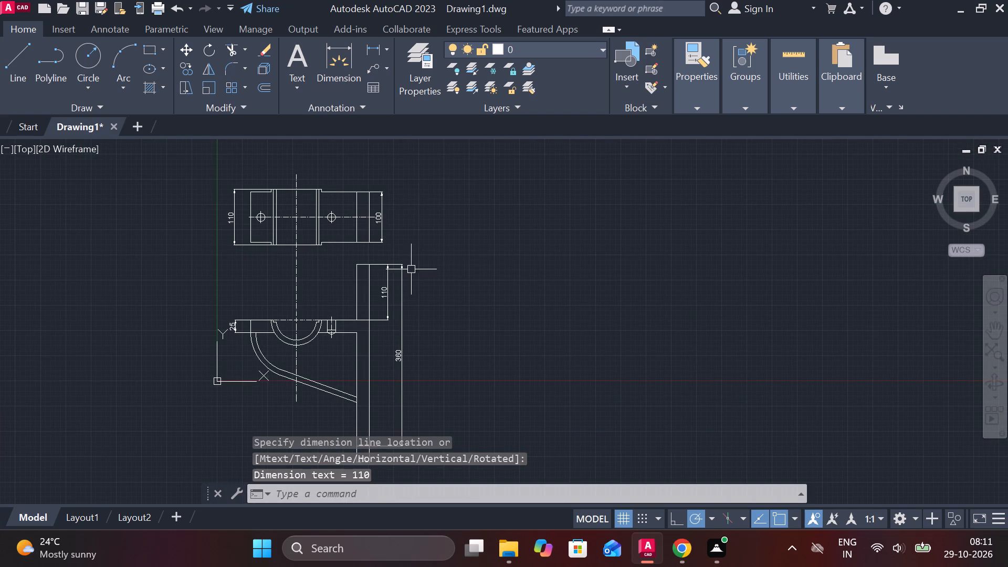
{"action": "scroll", "coordinate": [411, 269], "scroll_direction": "up", "scroll_amount": 2}
{"action": "middle_click_drag", "start_coordinate": [173, 247], "coordinate": [199, 331]}
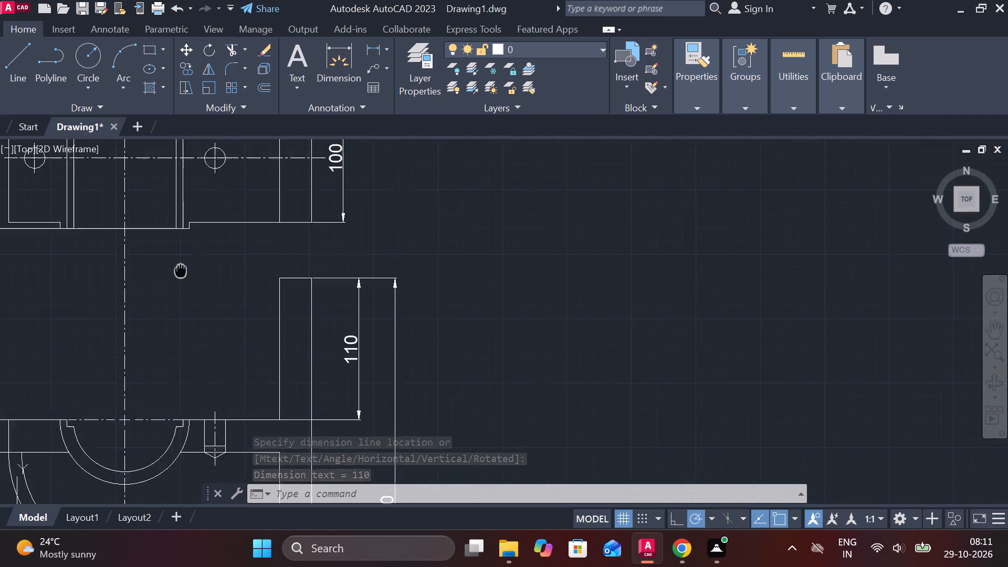
{"action": "middle_click_drag", "start_coordinate": [199, 331], "coordinate": [319, 450]}
{"action": "key", "text": "space"}
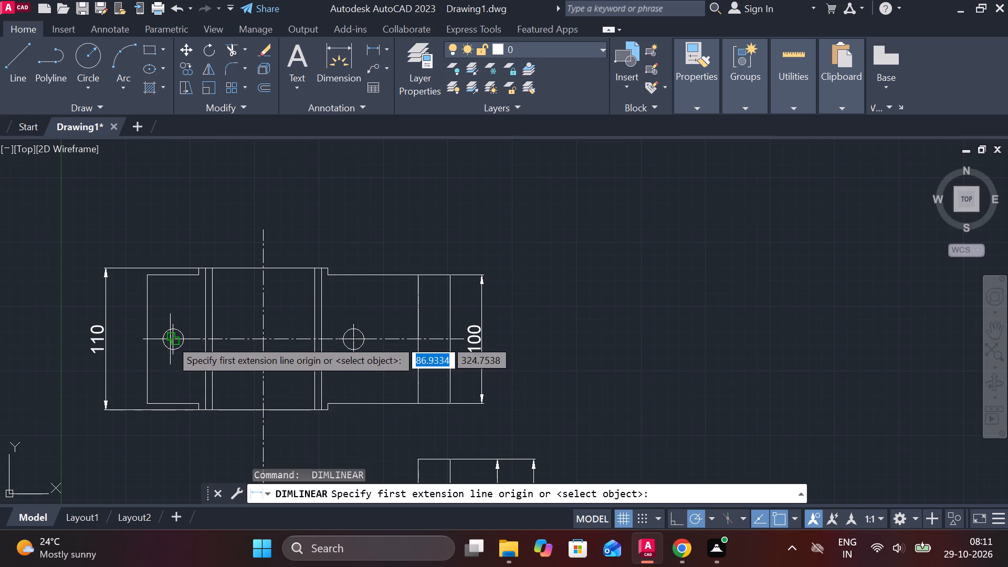
{"action": "left_click", "coordinate": [170, 339]}
{"action": "left_click", "coordinate": [350, 342]}
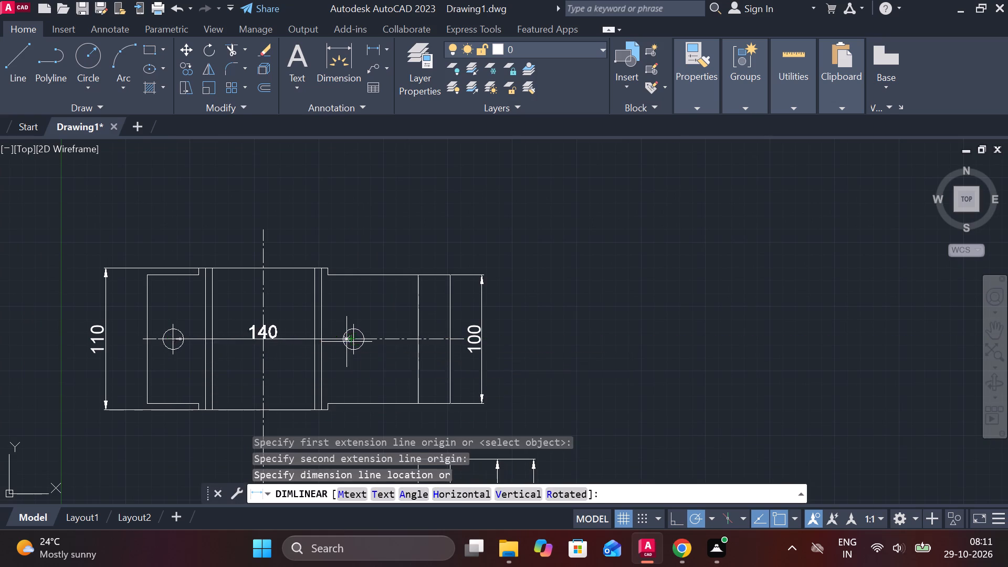
{"action": "scroll", "coordinate": [345, 342], "scroll_direction": "down", "scroll_amount": 2}
{"action": "scroll", "coordinate": [328, 386], "scroll_direction": "up", "scroll_amount": 4}
{"action": "middle_click_drag", "start_coordinate": [337, 387], "coordinate": [396, 321]}
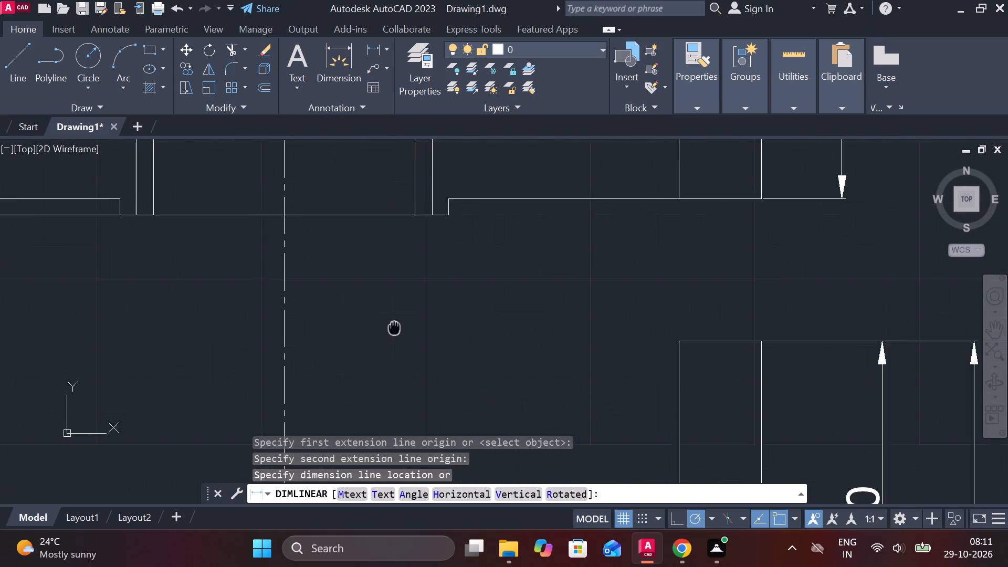
{"action": "middle_click_drag", "start_coordinate": [396, 321], "coordinate": [405, 294]}
{"action": "scroll", "coordinate": [484, 146], "scroll_direction": "down", "scroll_amount": 1}
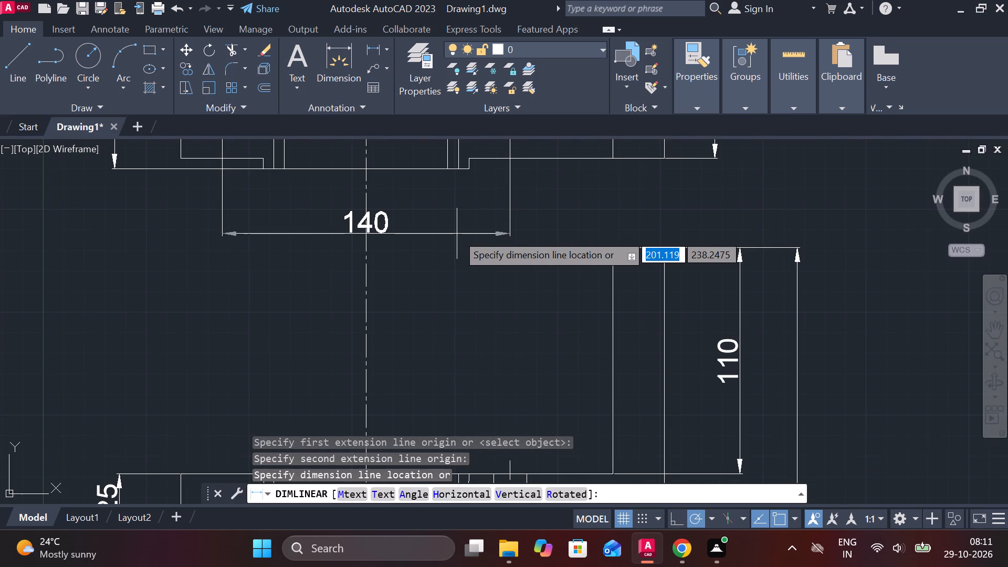
{"action": "left_click", "coordinate": [457, 234]}
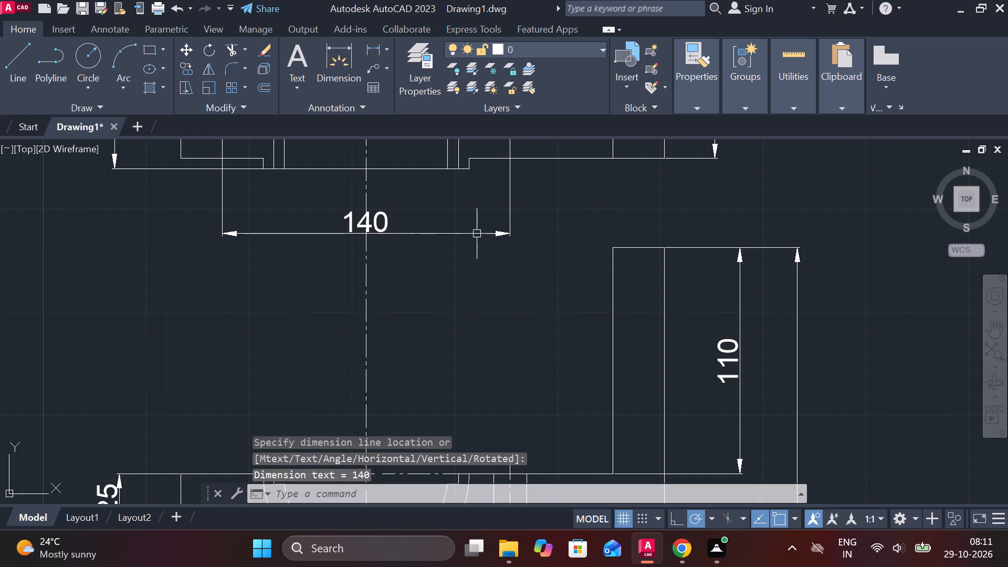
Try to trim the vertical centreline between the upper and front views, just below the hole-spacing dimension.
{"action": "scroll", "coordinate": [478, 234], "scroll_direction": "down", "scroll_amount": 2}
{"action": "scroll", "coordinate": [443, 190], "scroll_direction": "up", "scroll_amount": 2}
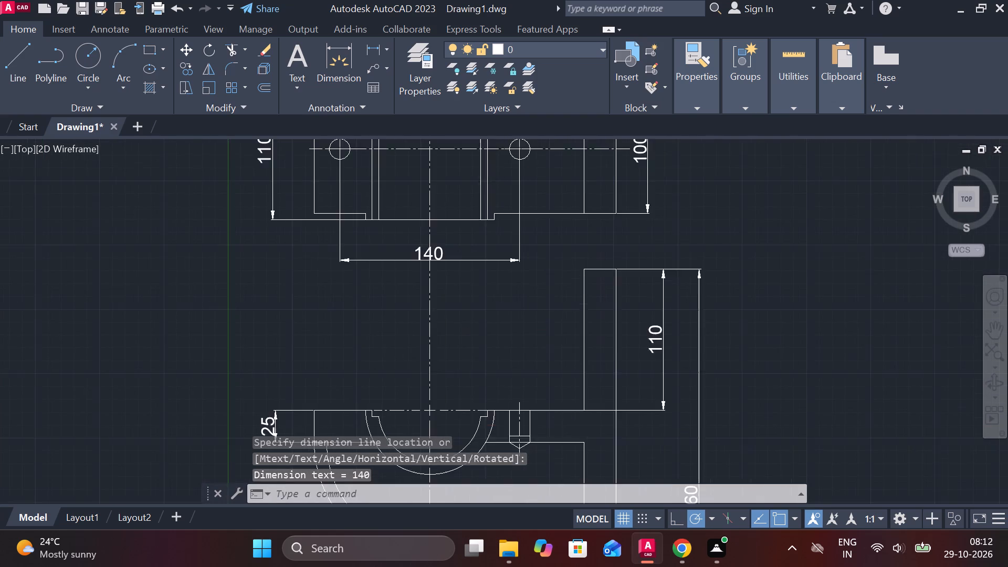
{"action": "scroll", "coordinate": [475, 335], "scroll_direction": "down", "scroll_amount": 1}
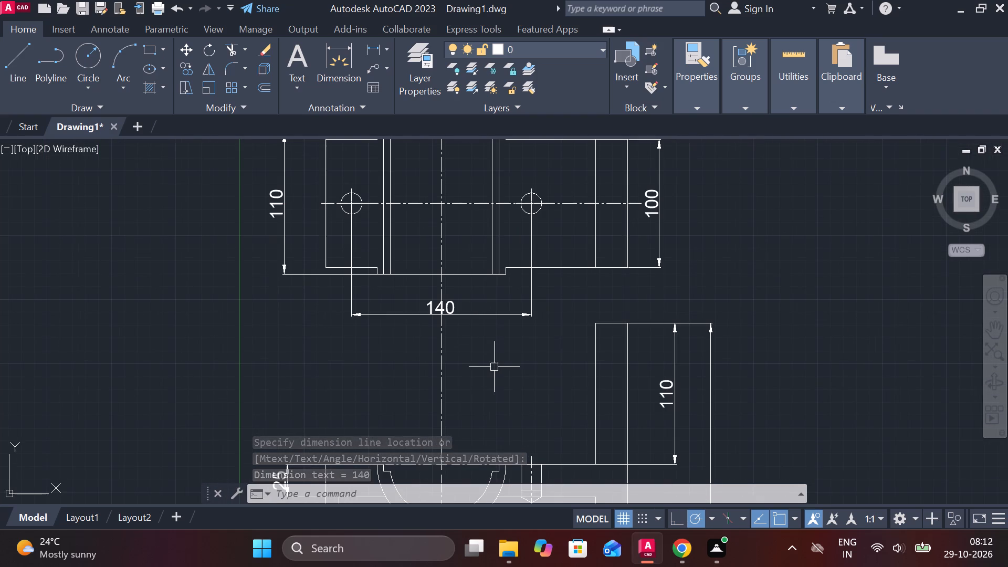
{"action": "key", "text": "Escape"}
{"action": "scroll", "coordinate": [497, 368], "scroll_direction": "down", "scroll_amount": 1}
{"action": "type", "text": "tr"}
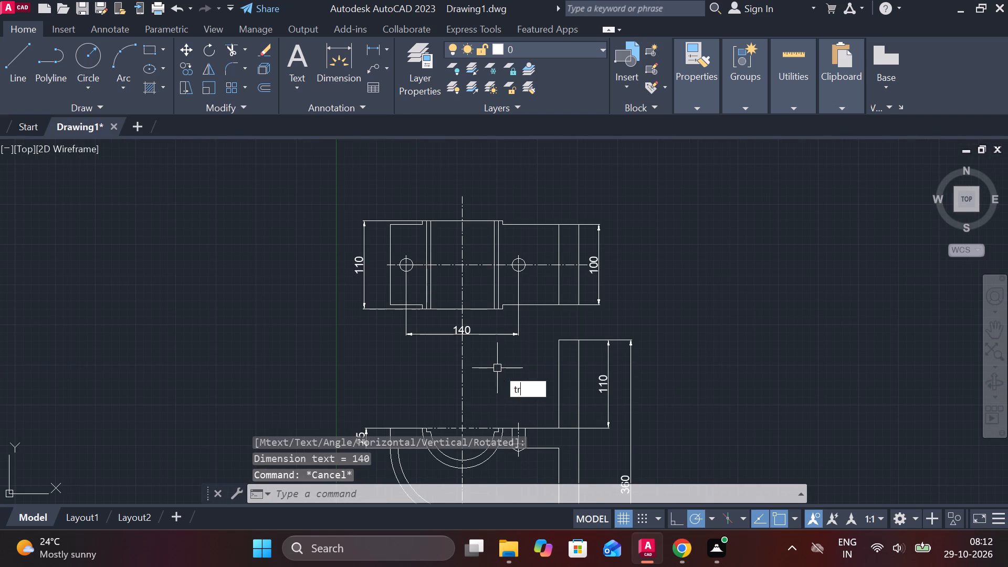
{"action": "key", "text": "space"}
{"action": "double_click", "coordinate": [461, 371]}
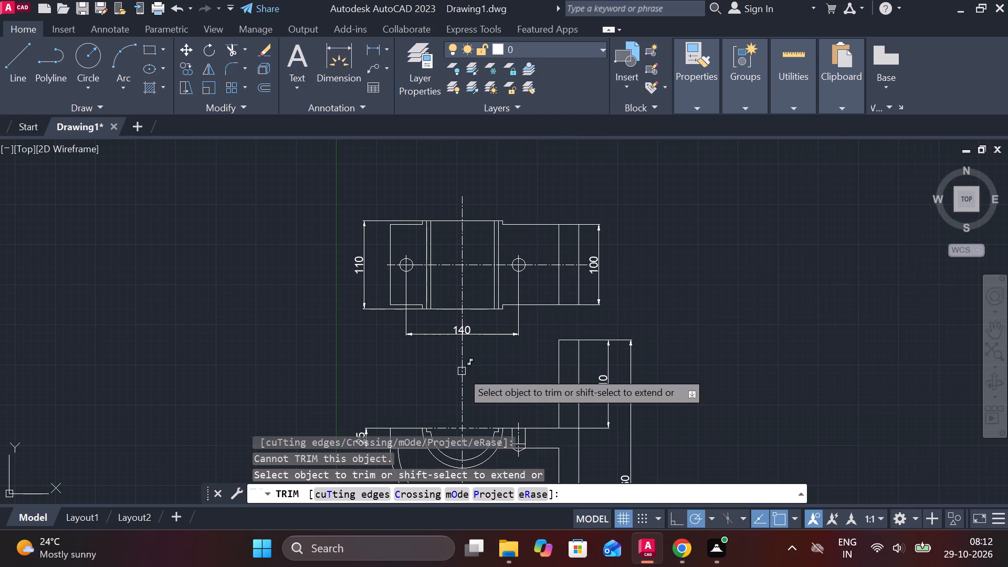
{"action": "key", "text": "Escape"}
Move only the text of the 140 hole-spacing dimension to the left, clear of the vertical centreline.
{"action": "scroll", "coordinate": [466, 314], "scroll_direction": "up", "scroll_amount": 2}
{"action": "left_click", "coordinate": [464, 349]}
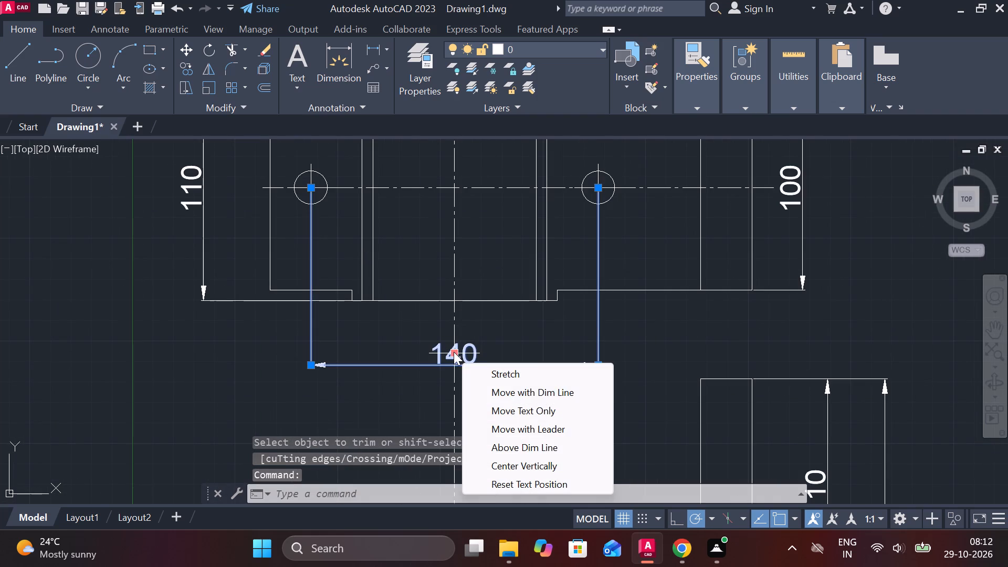
{"action": "left_click", "coordinate": [516, 406]}
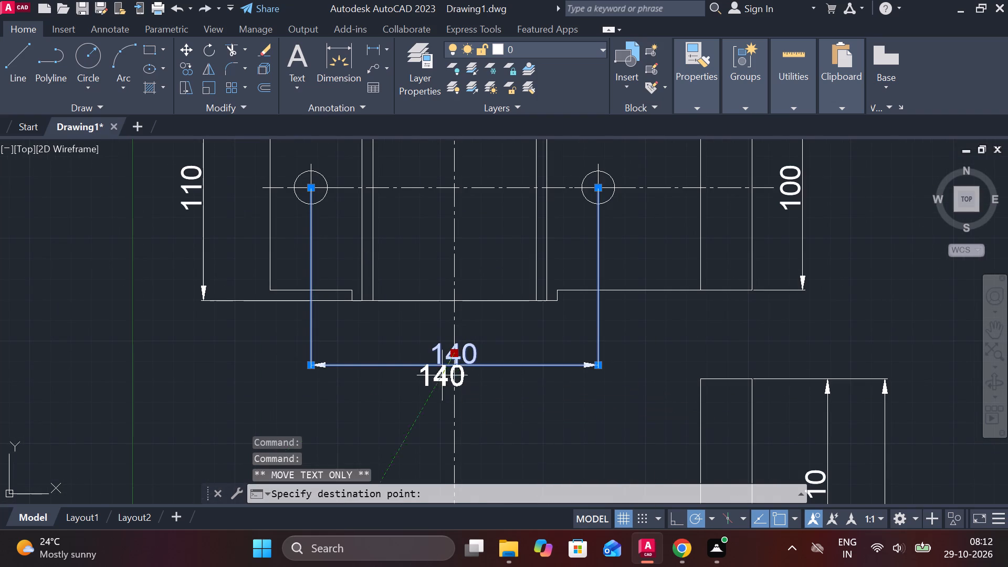
{"action": "scroll", "coordinate": [412, 355], "scroll_direction": "up", "scroll_amount": 3}
{"action": "left_click", "coordinate": [411, 346]}
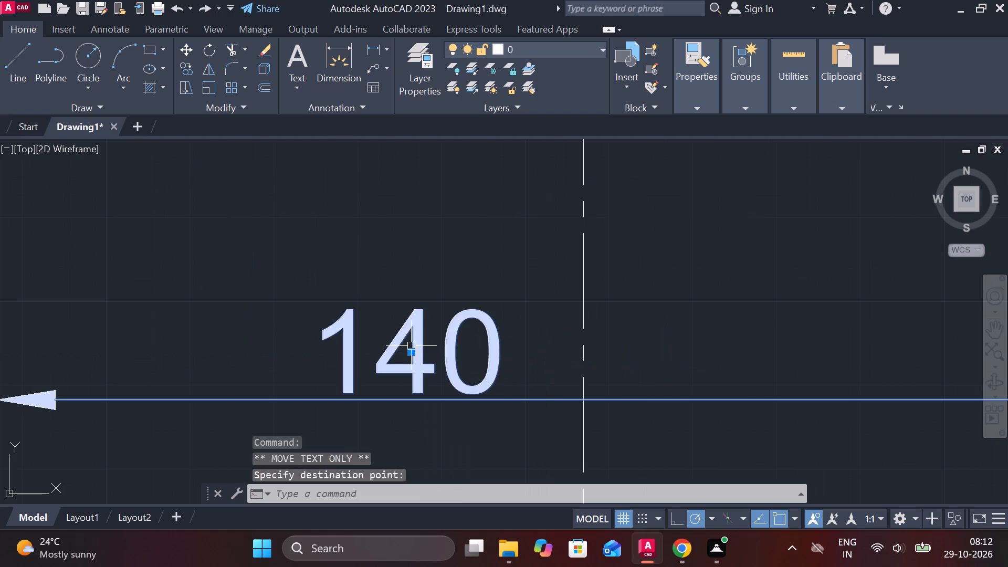
{"action": "key", "text": "Escape"}
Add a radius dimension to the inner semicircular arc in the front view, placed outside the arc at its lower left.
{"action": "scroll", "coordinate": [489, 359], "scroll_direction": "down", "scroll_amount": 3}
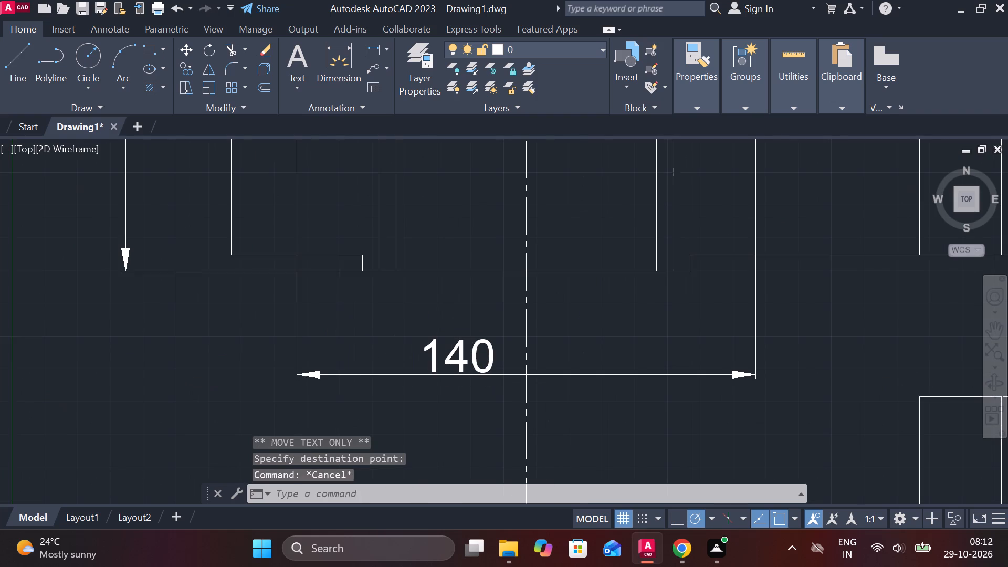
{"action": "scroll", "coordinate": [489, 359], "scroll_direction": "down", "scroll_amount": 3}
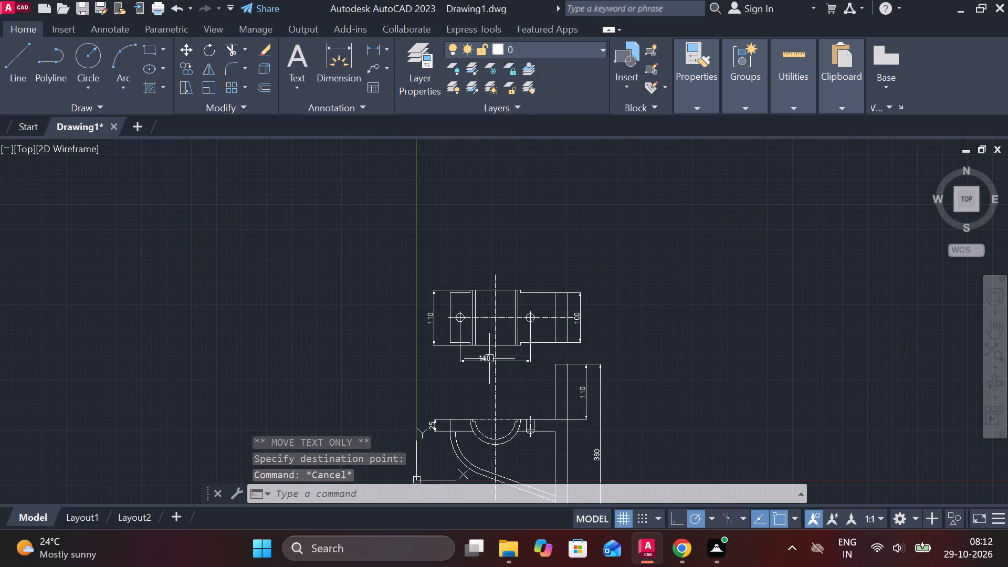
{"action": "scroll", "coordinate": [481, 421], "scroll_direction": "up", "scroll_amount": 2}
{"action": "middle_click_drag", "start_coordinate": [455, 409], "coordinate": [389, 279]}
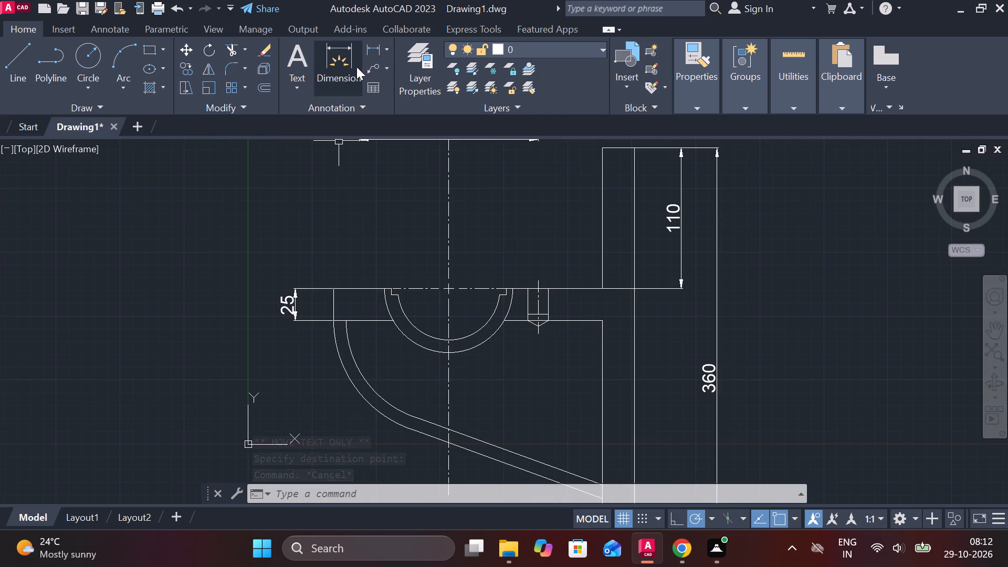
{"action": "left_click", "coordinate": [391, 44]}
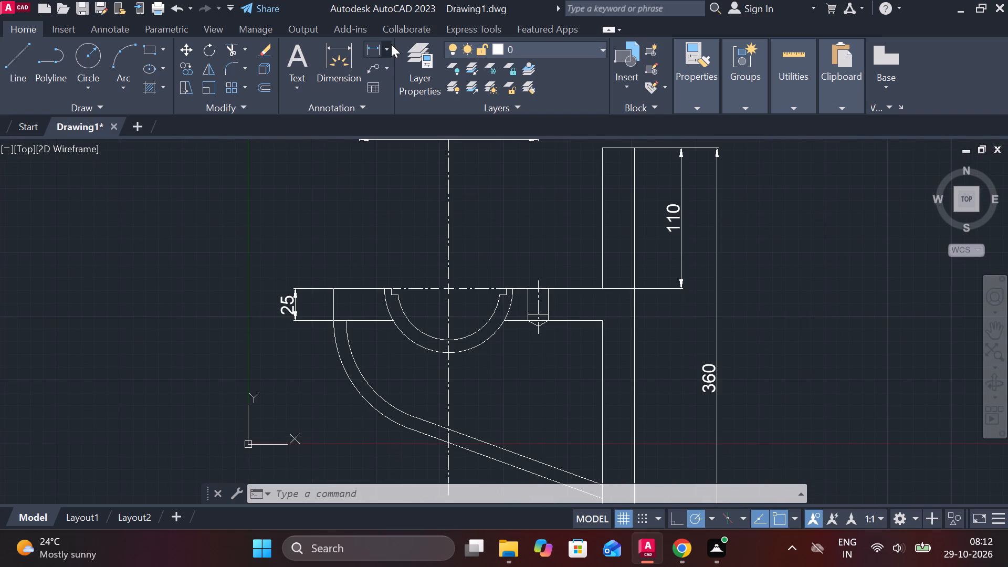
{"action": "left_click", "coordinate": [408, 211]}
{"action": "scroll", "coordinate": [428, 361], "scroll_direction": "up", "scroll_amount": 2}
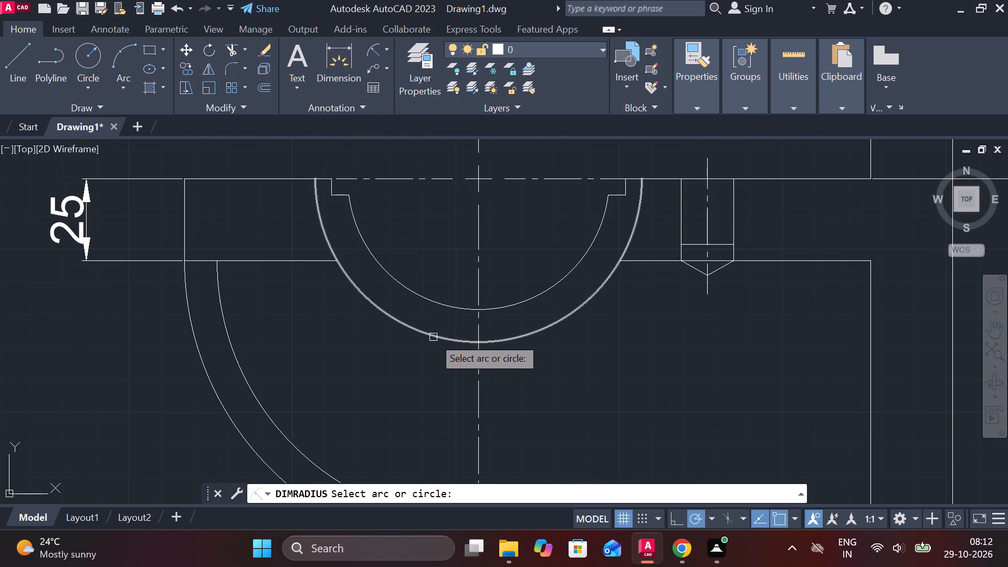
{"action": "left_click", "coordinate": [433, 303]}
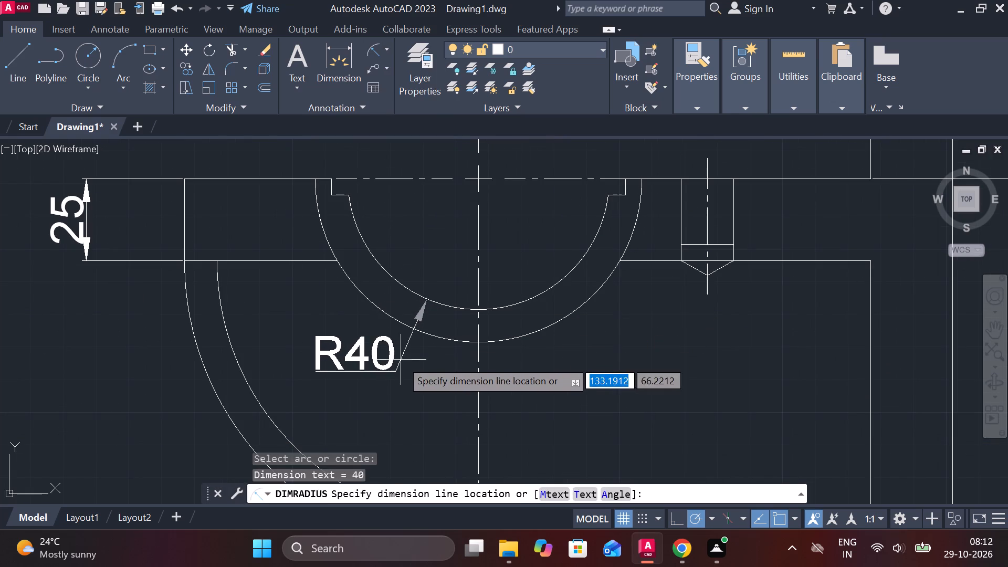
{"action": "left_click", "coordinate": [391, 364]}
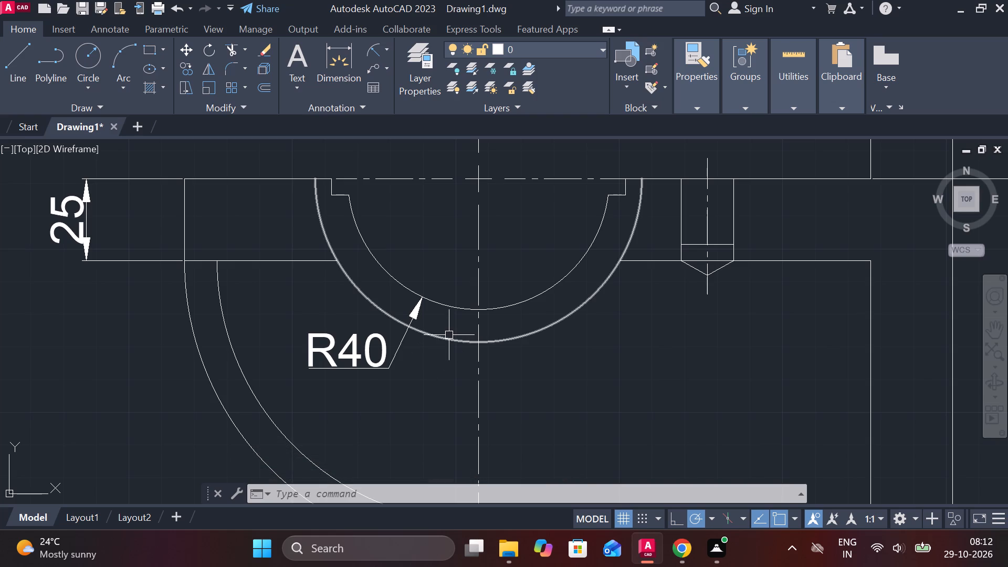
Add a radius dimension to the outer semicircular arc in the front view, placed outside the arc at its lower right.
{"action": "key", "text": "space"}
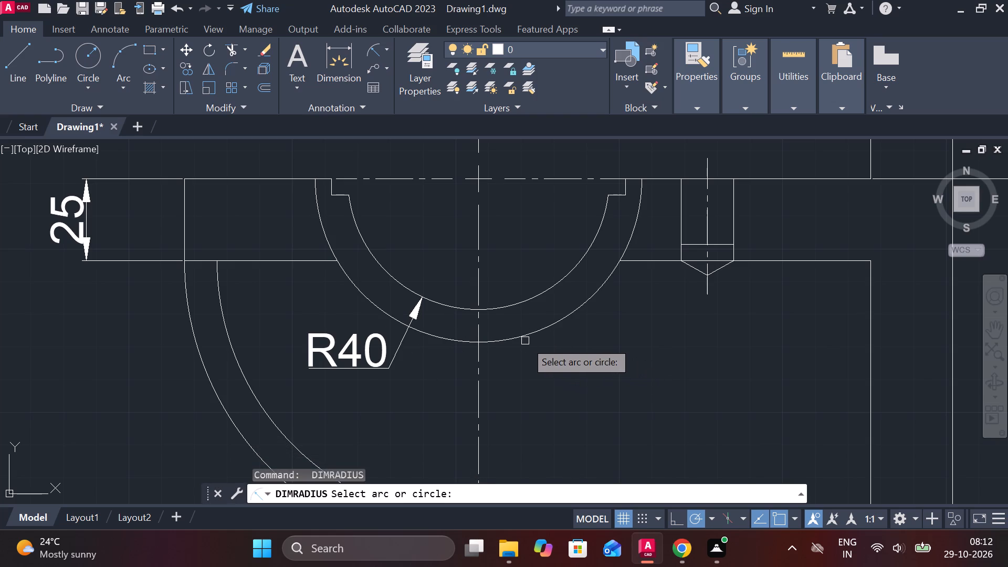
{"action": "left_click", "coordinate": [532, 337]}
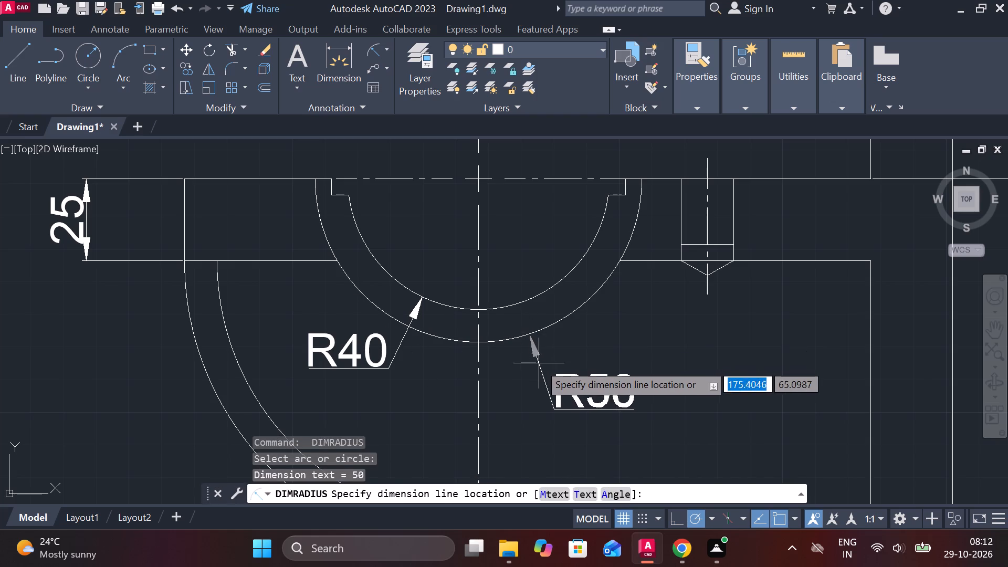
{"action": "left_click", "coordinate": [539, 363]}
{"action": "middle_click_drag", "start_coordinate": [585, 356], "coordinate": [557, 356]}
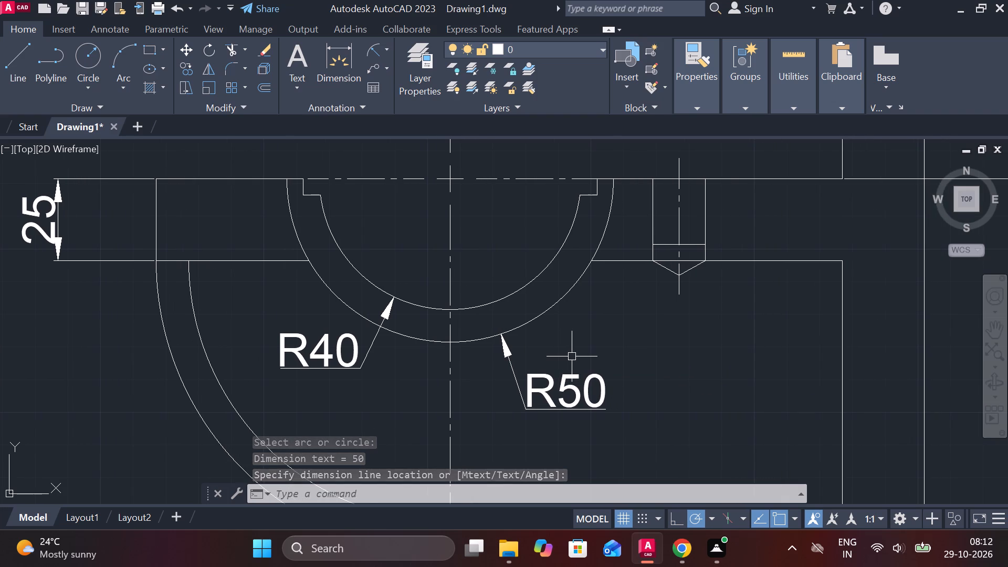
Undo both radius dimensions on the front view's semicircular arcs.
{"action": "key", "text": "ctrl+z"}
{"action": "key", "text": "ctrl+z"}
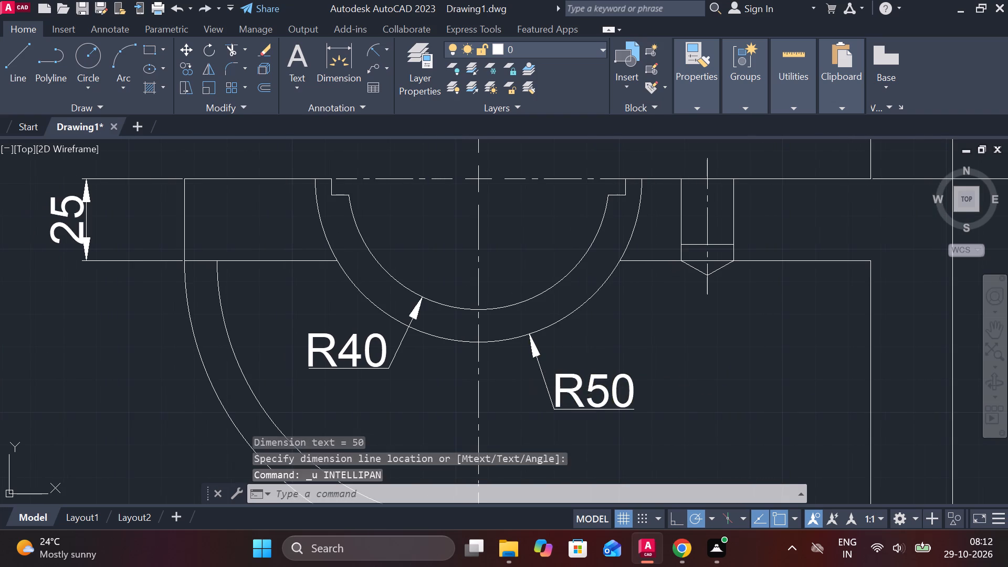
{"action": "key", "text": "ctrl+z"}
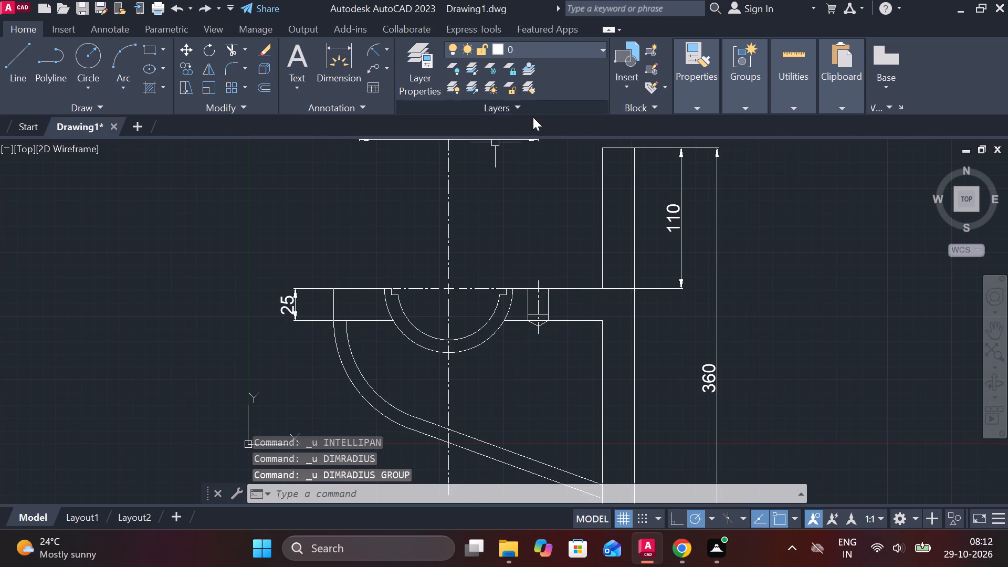
Modify the ISO-25 dimension style to draw the dimension line between extension lines, and set the style current.
{"action": "type", "text": "d"}
{"action": "key", "text": "space"}
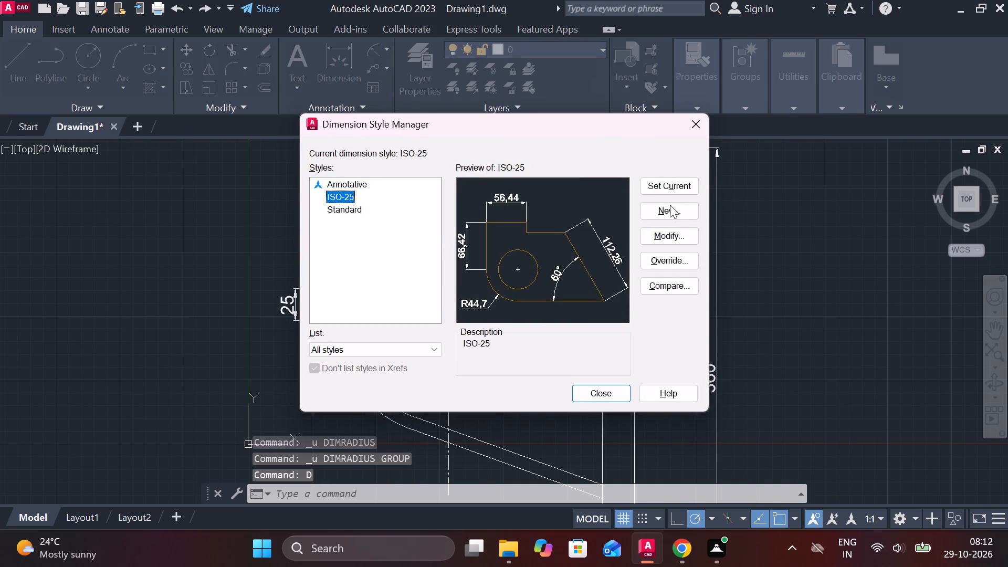
{"action": "left_click", "coordinate": [676, 234]}
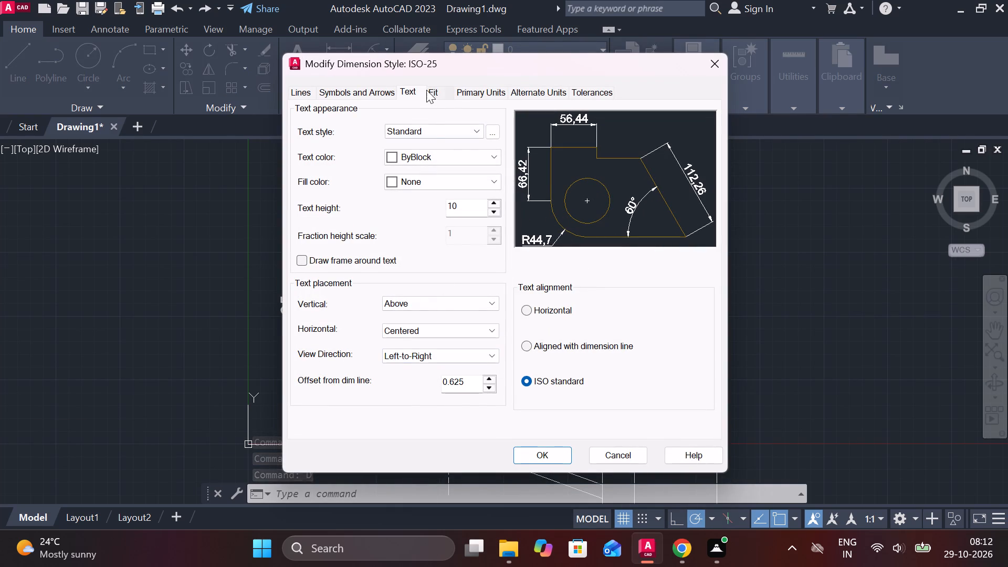
{"action": "left_click", "coordinate": [412, 92]}
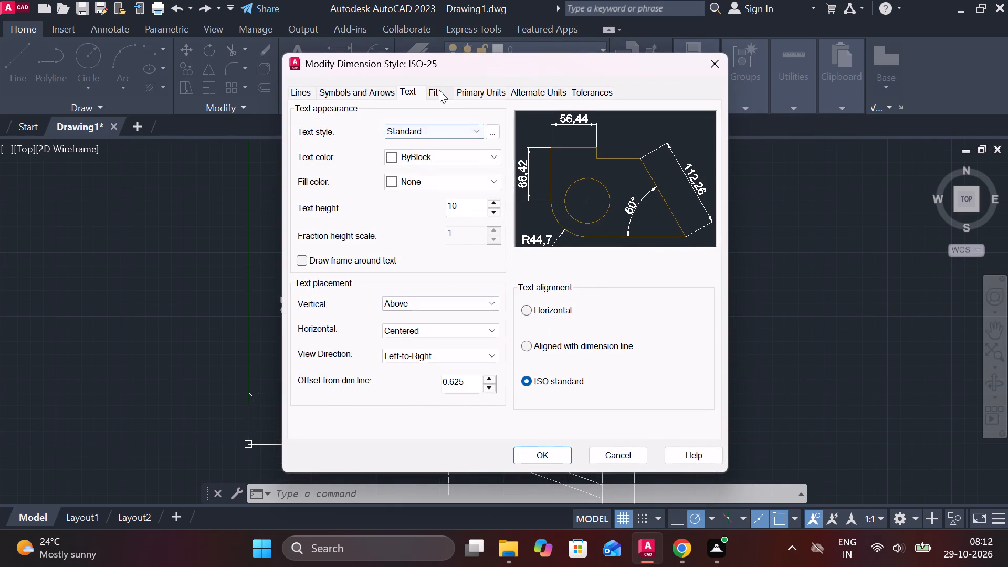
{"action": "left_click", "coordinate": [439, 90]}
{"action": "left_click", "coordinate": [528, 371]}
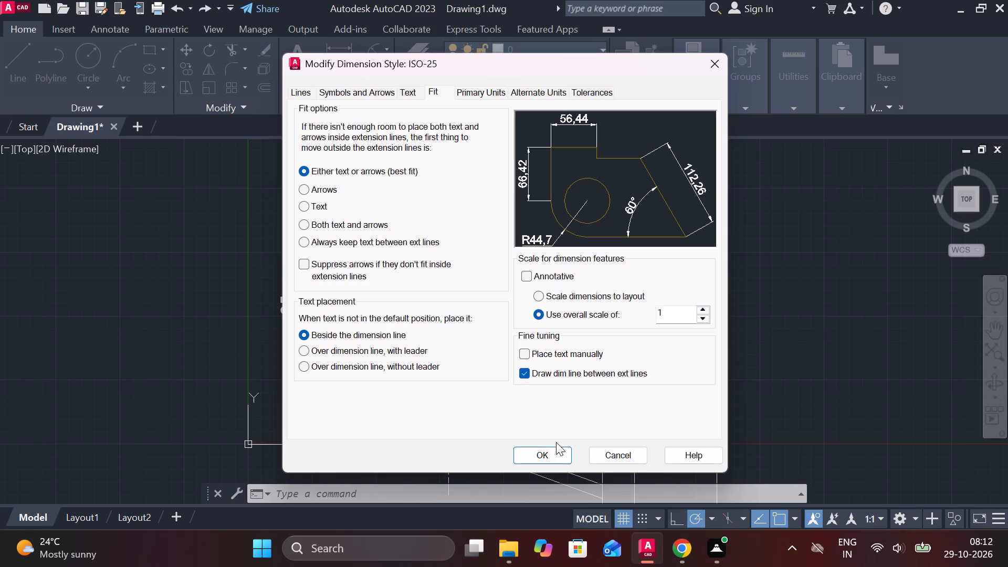
{"action": "left_click", "coordinate": [555, 460]}
{"action": "left_click", "coordinate": [653, 191]}
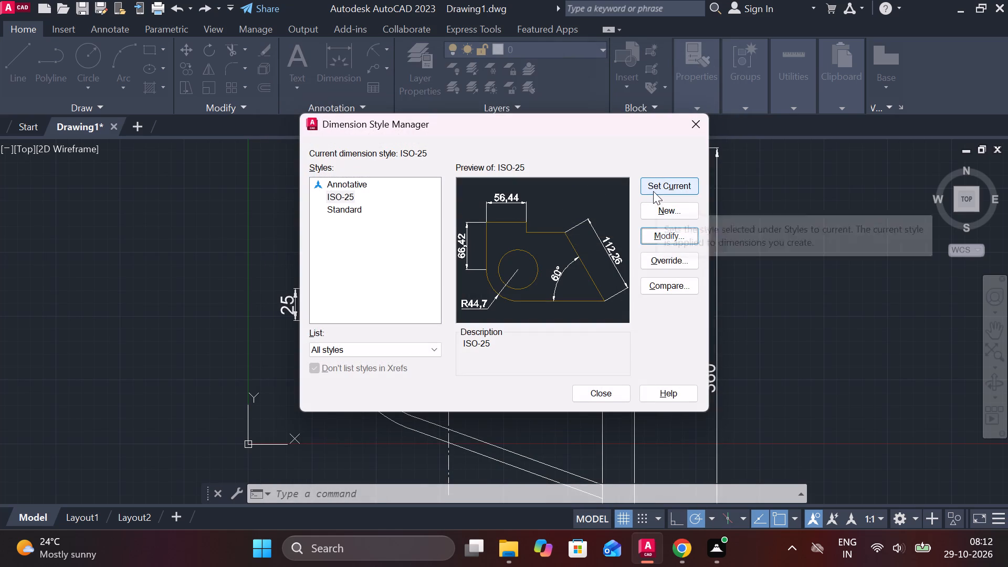
{"action": "left_click", "coordinate": [613, 390]}
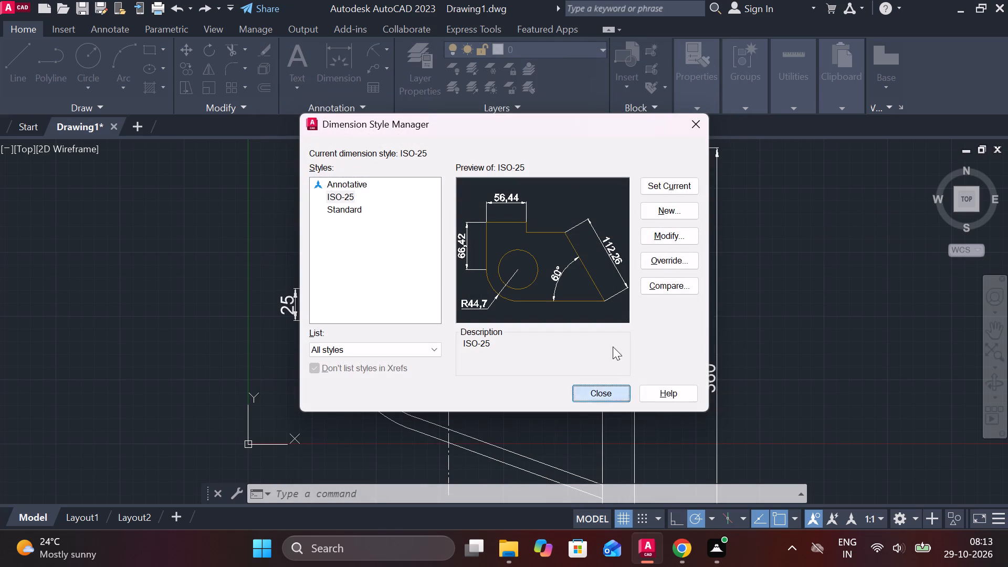
Add radius dimensions to the front view's inner and outer semicircular arcs, placed below the arcs on opposite sides of the centreline.
{"action": "left_click", "coordinate": [375, 47]}
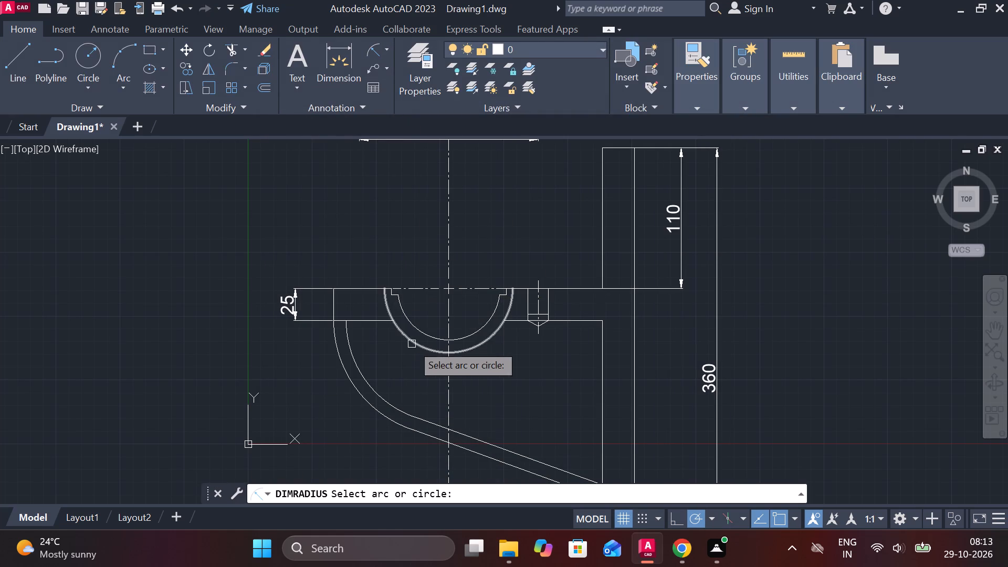
{"action": "left_click", "coordinate": [423, 330]}
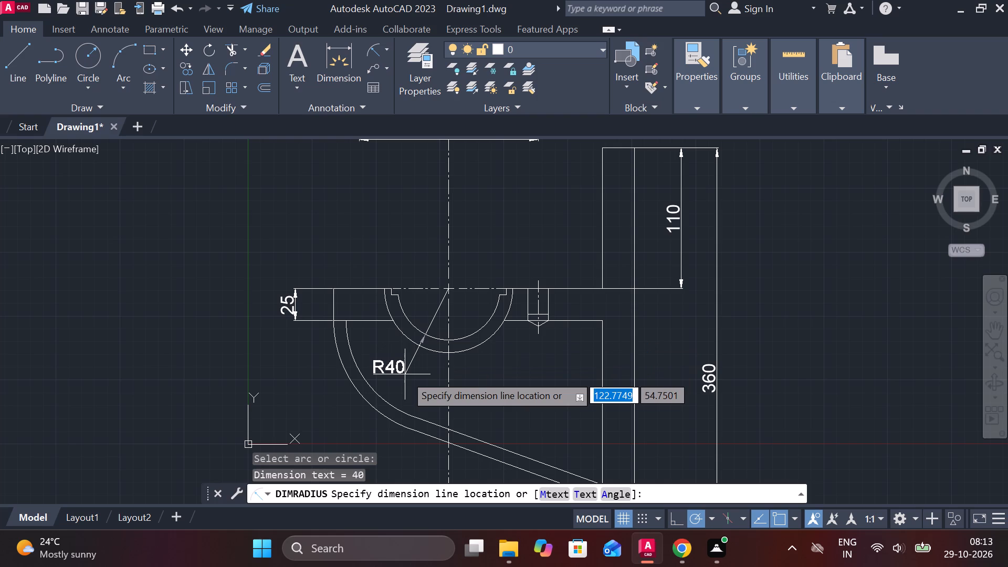
{"action": "left_click", "coordinate": [405, 374]}
{"action": "key", "text": "space"}
{"action": "left_click", "coordinate": [469, 353]}
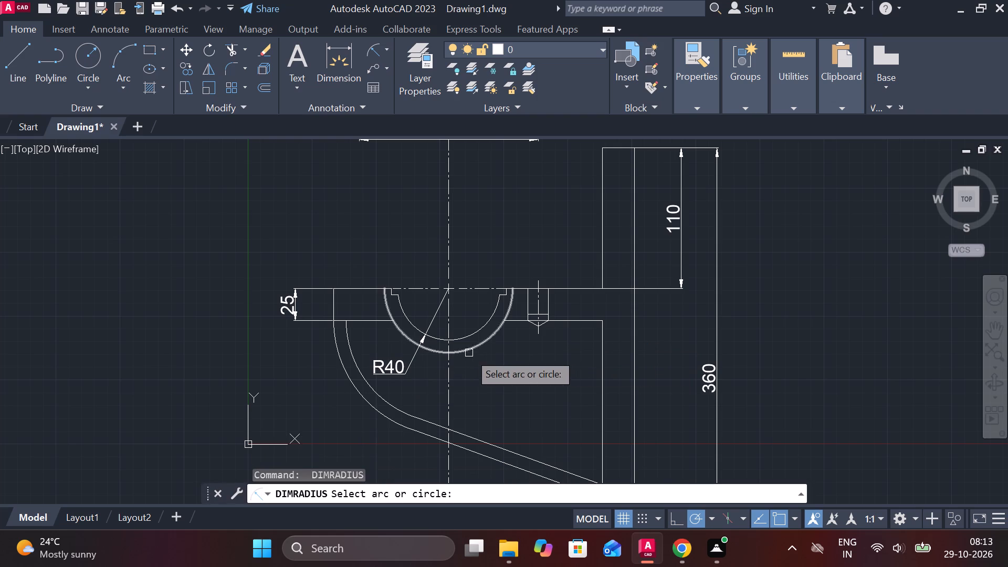
{"action": "left_click", "coordinate": [495, 370]}
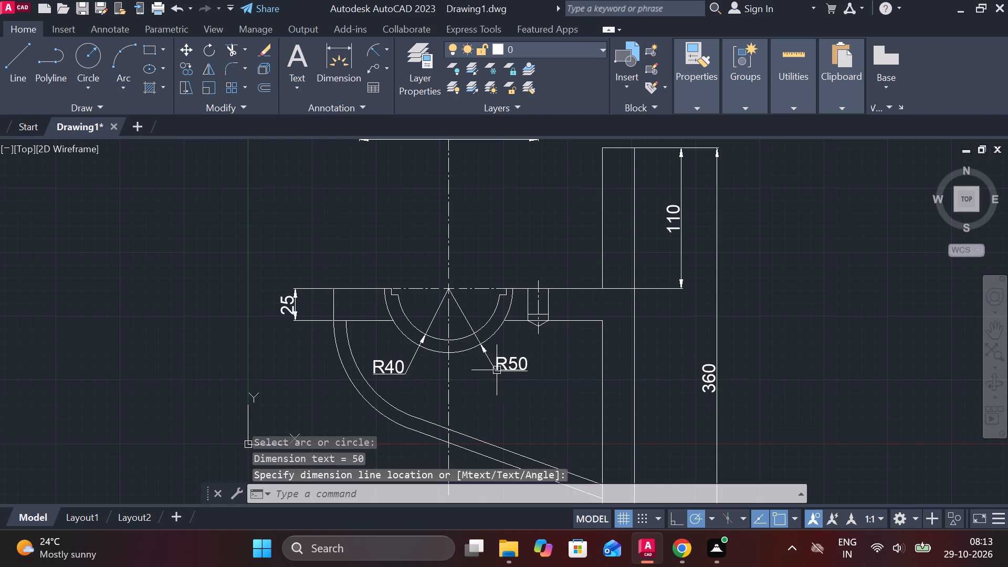
Add a radius dimension to the outer curved arc of the supporting rib, placed outside the arc at its lower left.
{"action": "scroll", "coordinate": [528, 364], "scroll_direction": "up", "scroll_amount": 2}
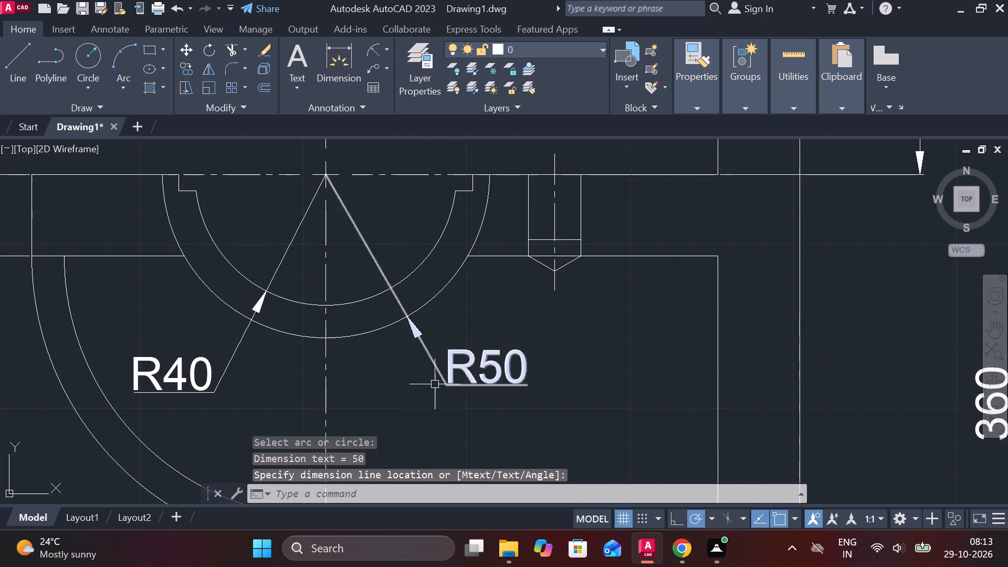
{"action": "middle_click_drag", "start_coordinate": [405, 385], "coordinate": [439, 366]}
{"action": "scroll", "coordinate": [511, 328], "scroll_direction": "down", "scroll_amount": 1}
{"action": "middle_click_drag", "start_coordinate": [293, 371], "coordinate": [398, 301]}
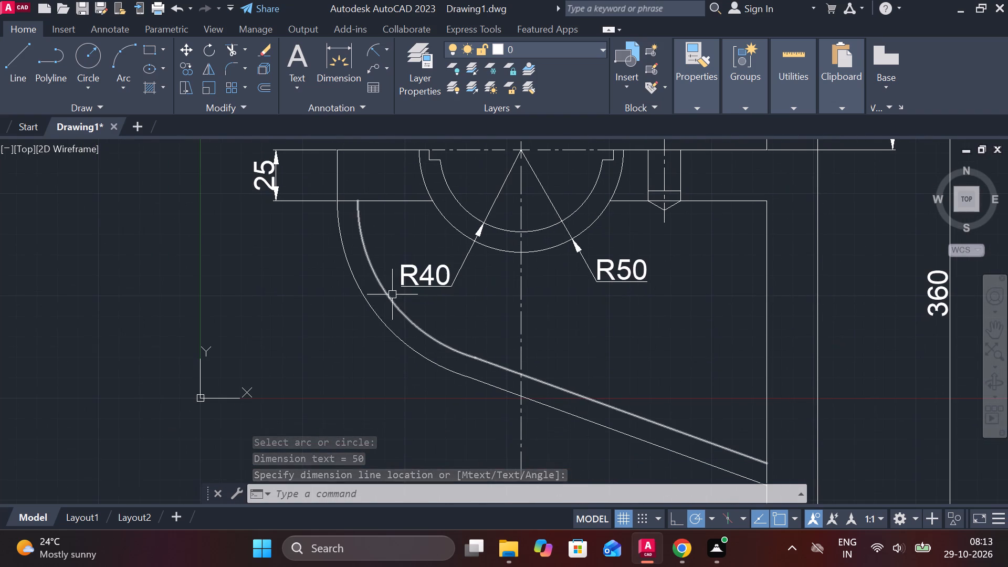
{"action": "key", "text": "space"}
{"action": "left_click", "coordinate": [367, 307]}
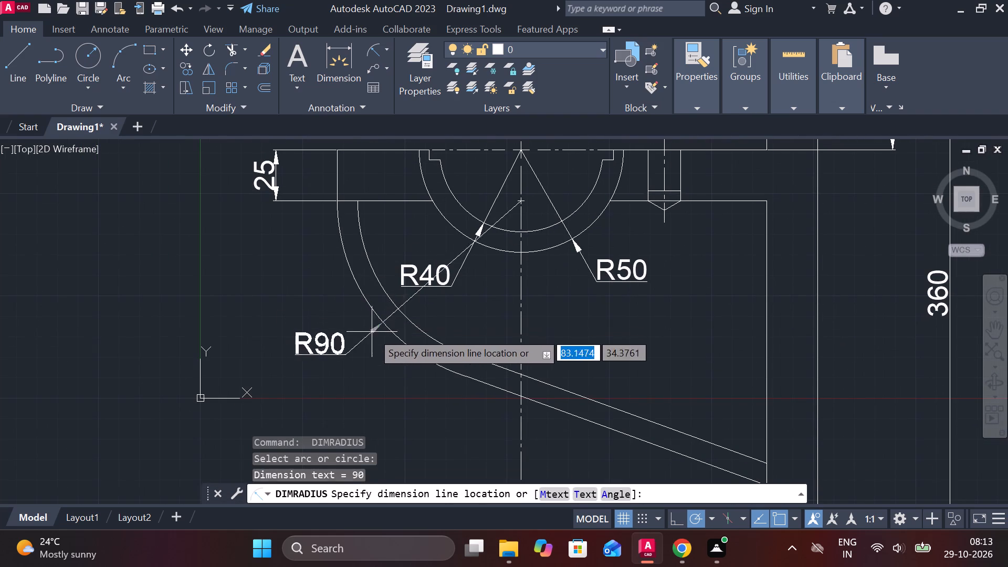
{"action": "left_click", "coordinate": [406, 380]}
Add a horizontal linear dimension from the flange's left end to the vertical plate's near face, placed above the front view.
{"action": "middle_click_drag", "start_coordinate": [461, 370], "coordinate": [404, 319]}
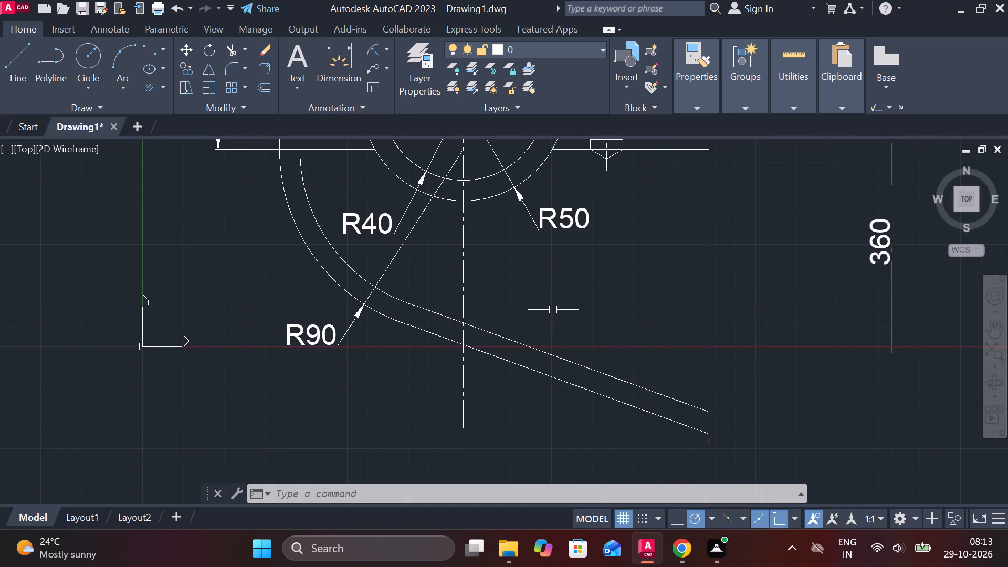
{"action": "scroll", "coordinate": [555, 316], "scroll_direction": "down", "scroll_amount": 1}
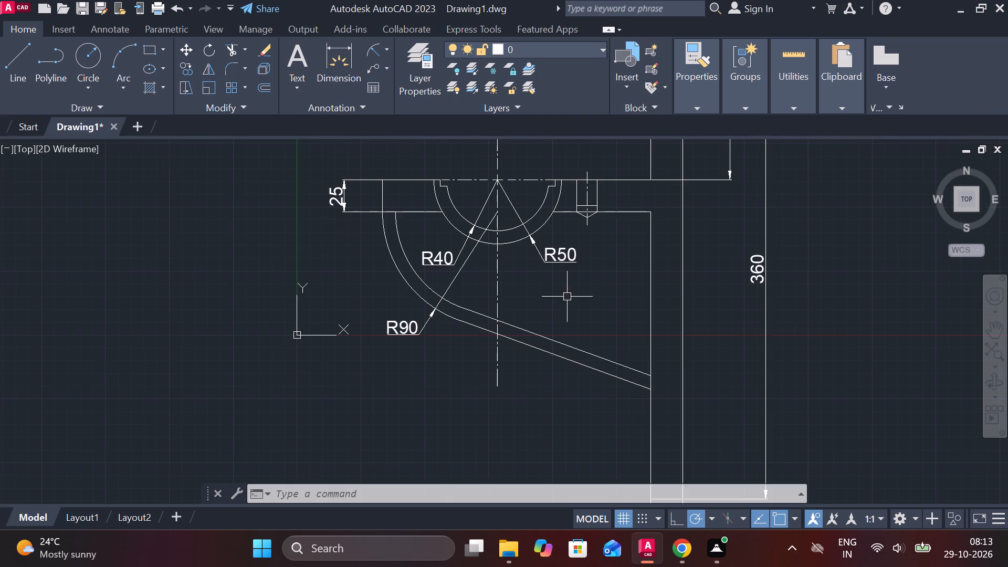
{"action": "middle_click_drag", "start_coordinate": [563, 294], "coordinate": [466, 393]}
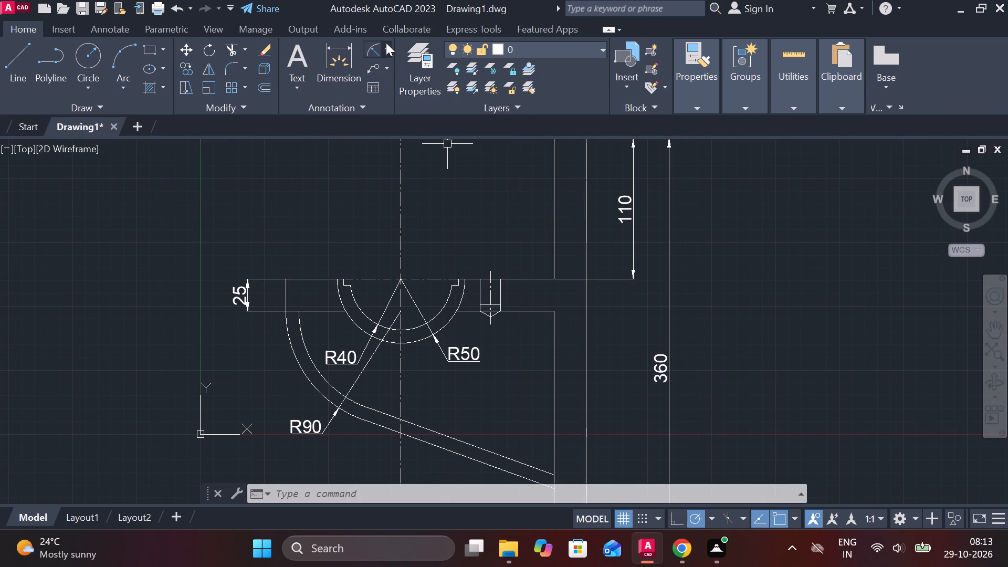
{"action": "left_click", "coordinate": [384, 51]}
{"action": "left_click", "coordinate": [395, 67]}
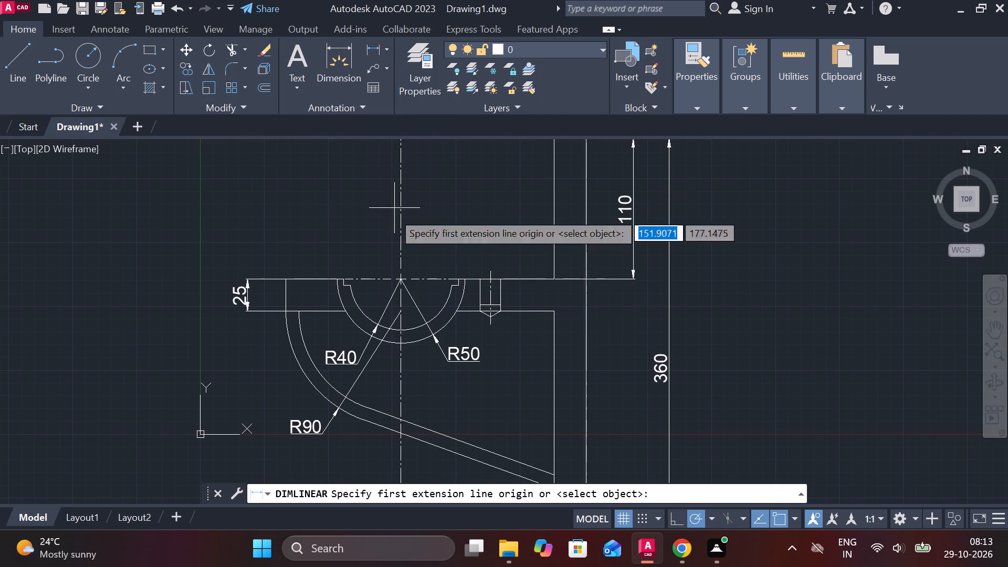
{"action": "left_click", "coordinate": [279, 275]}
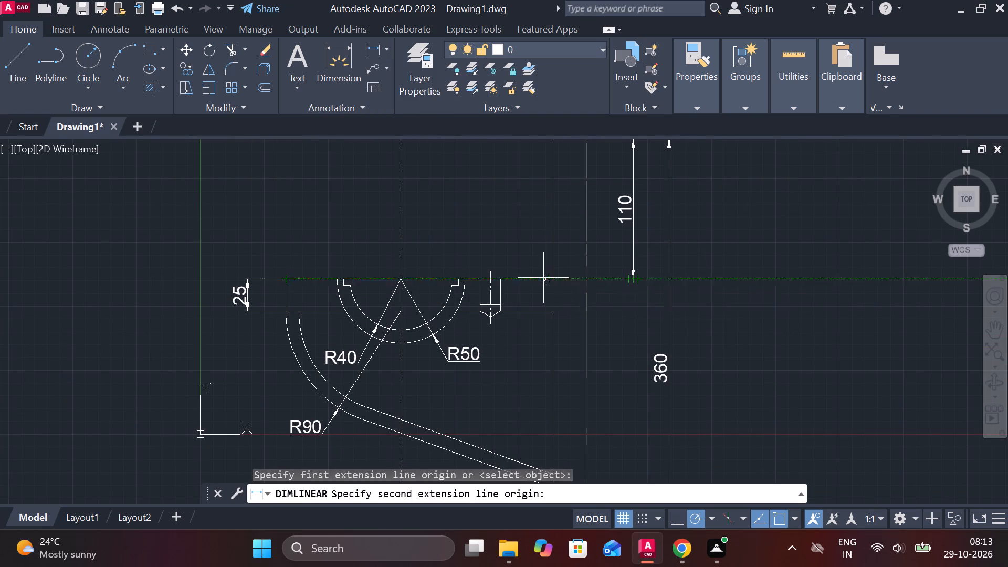
{"action": "left_click", "coordinate": [542, 278]}
{"action": "scroll", "coordinate": [465, 201], "scroll_direction": "down", "scroll_amount": 1}
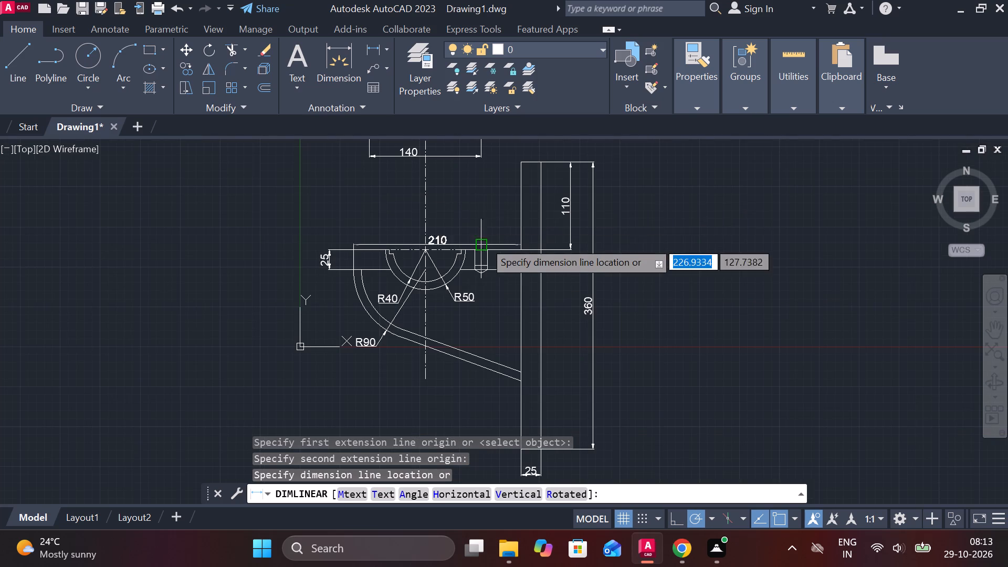
{"action": "scroll", "coordinate": [475, 199], "scroll_direction": "up", "scroll_amount": 2}
{"action": "middle_click_drag", "start_coordinate": [477, 193], "coordinate": [489, 319]}
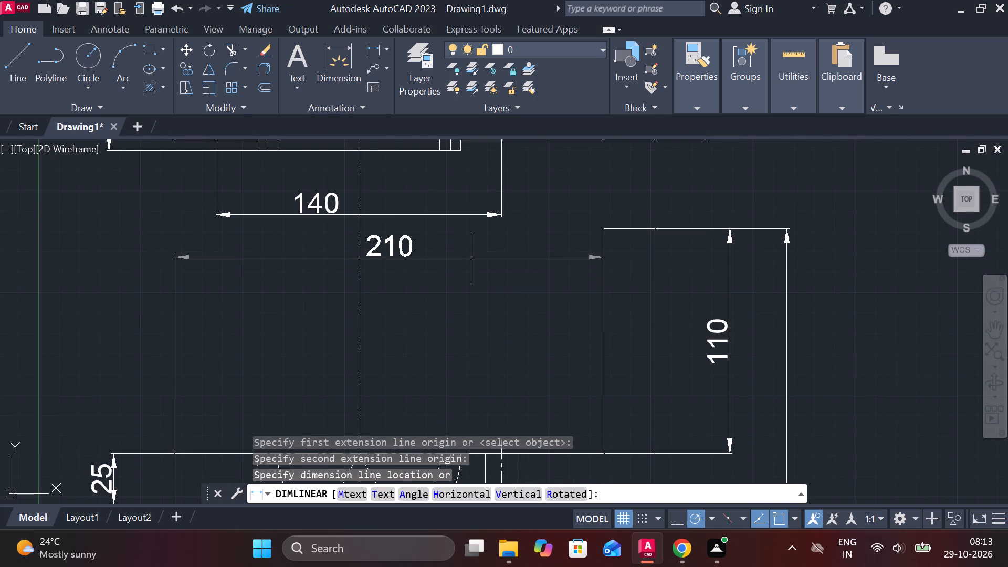
{"action": "scroll", "coordinate": [471, 259], "scroll_direction": "down", "scroll_amount": 2}
{"action": "scroll", "coordinate": [486, 302], "scroll_direction": "up", "scroll_amount": 1}
Add a horizontal linear dimension from the semicircle's centre to the vertical plate's near face, placed below the overall flange length dimension.
{"action": "key", "text": "space"}
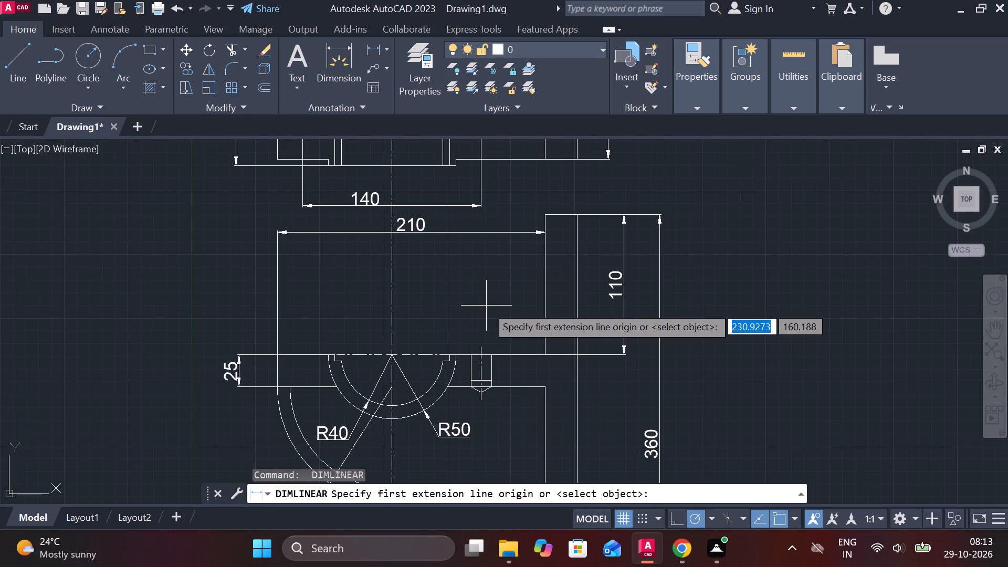
{"action": "left_click", "coordinate": [389, 354]}
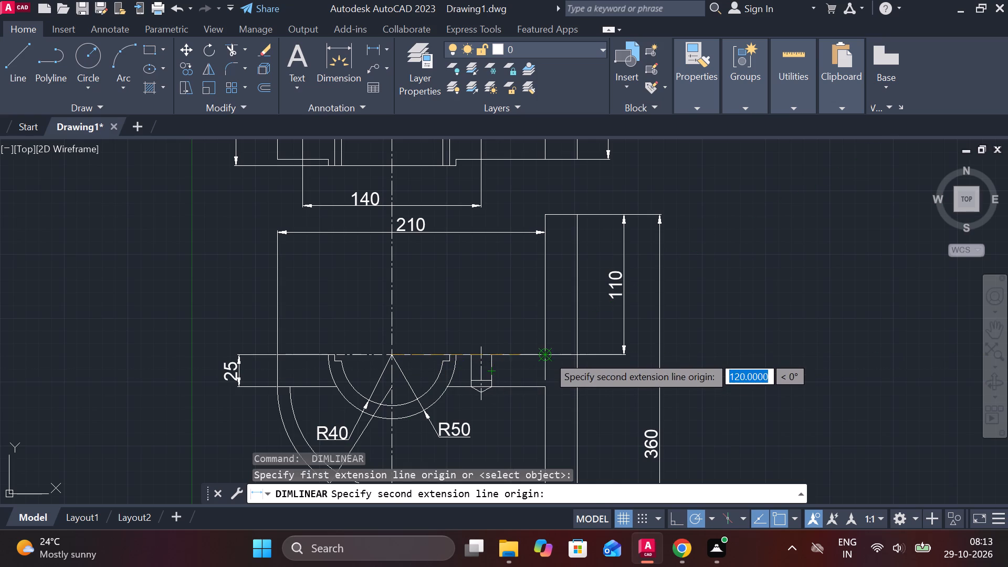
{"action": "left_click", "coordinate": [548, 355]}
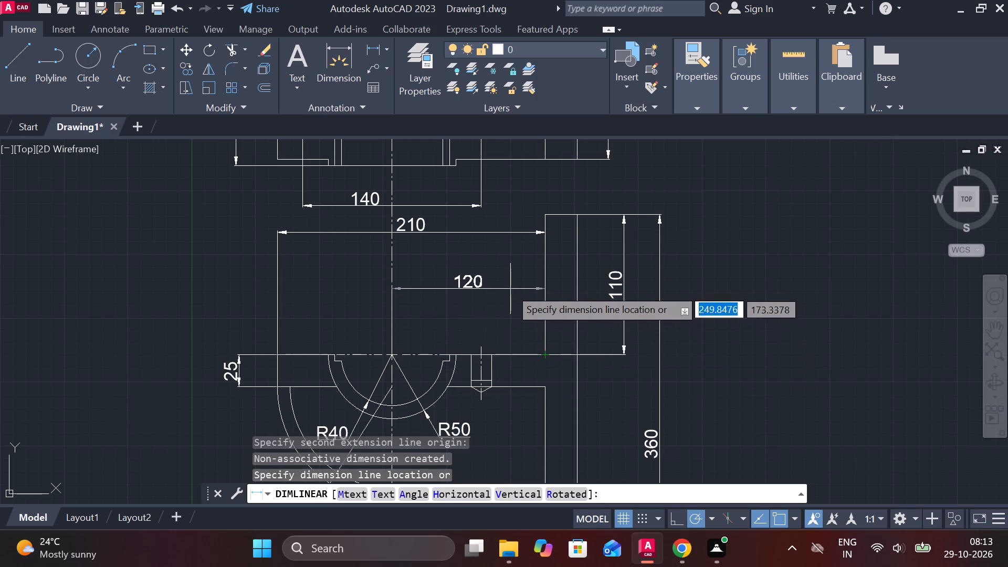
{"action": "left_click", "coordinate": [485, 268]}
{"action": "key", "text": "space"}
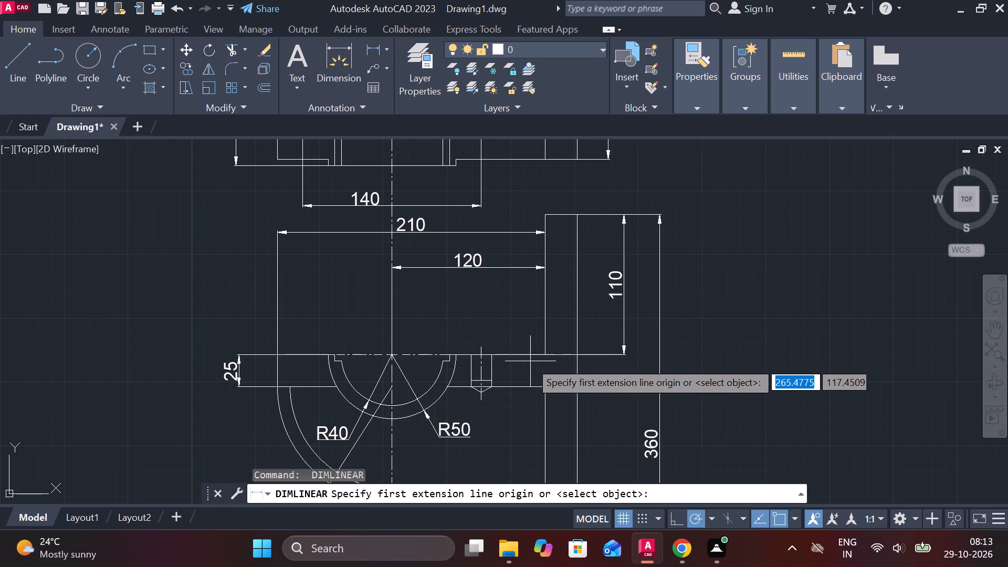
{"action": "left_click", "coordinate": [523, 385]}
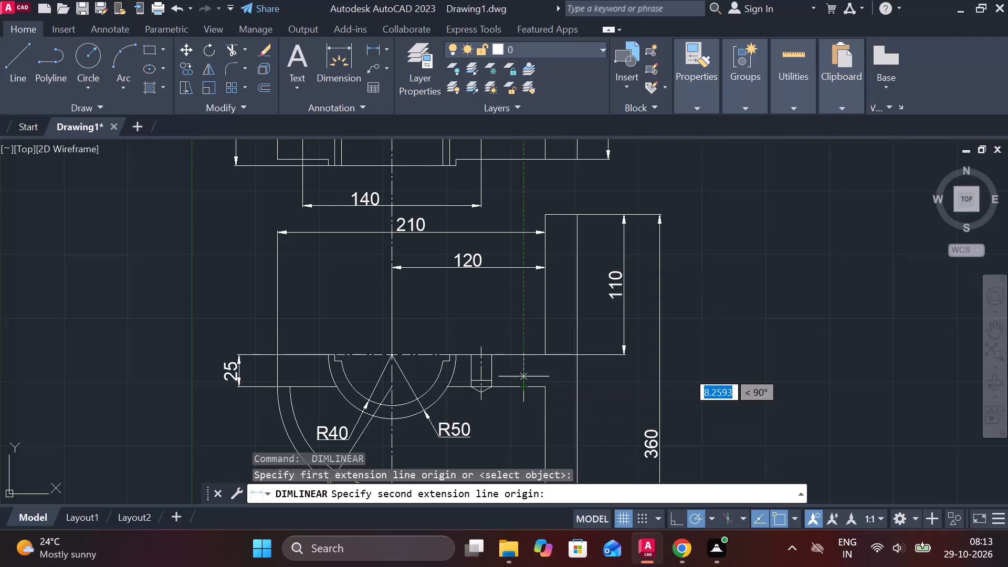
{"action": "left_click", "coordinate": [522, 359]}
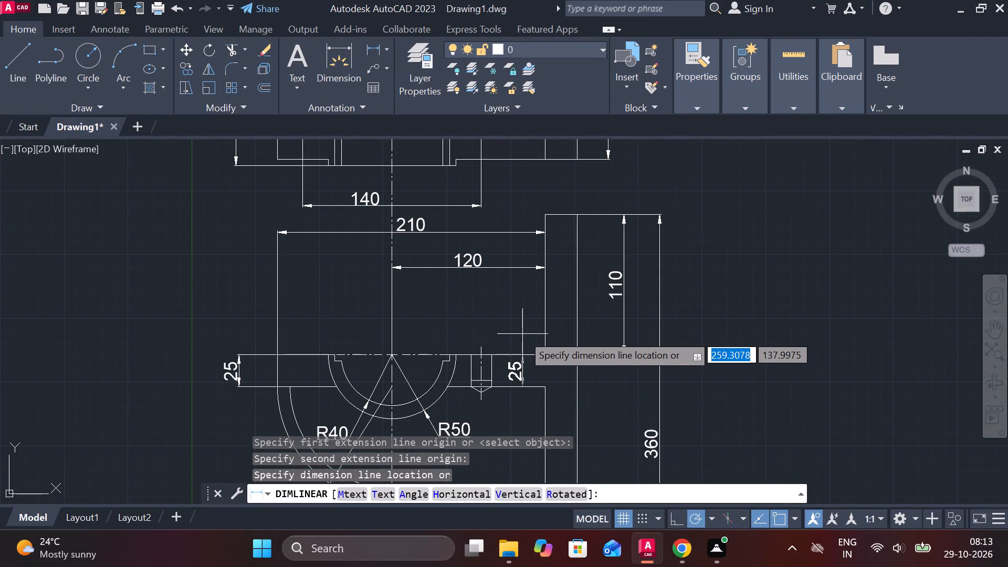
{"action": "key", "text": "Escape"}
Add a vertical linear dimension for the blind hole's straight depth in the front view, placed to the right of the hole.
{"action": "scroll", "coordinate": [509, 341], "scroll_direction": "up", "scroll_amount": 2}
{"action": "key", "text": "space"}
{"action": "scroll", "coordinate": [509, 341], "scroll_direction": "down", "scroll_amount": 1}
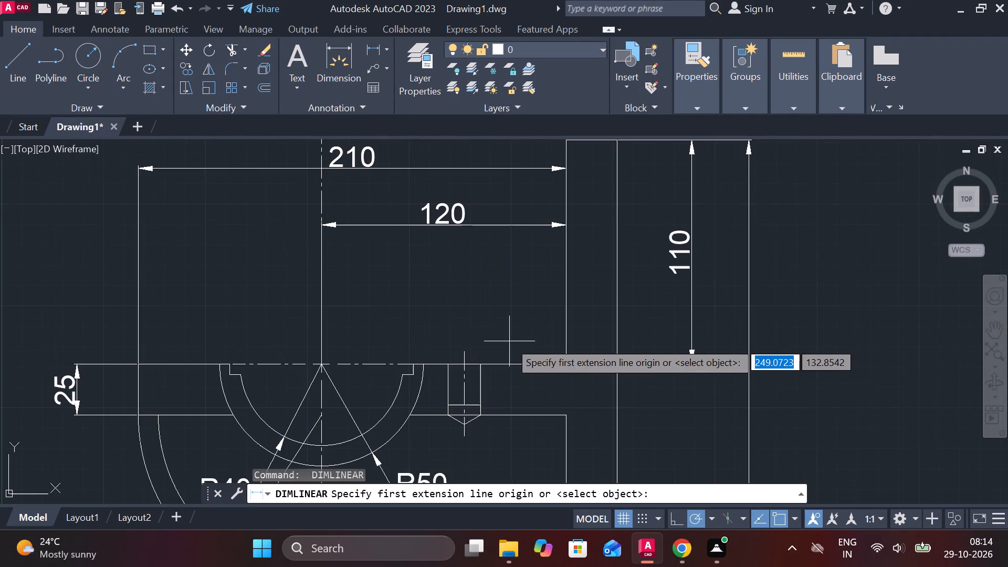
{"action": "left_click", "coordinate": [480, 402]}
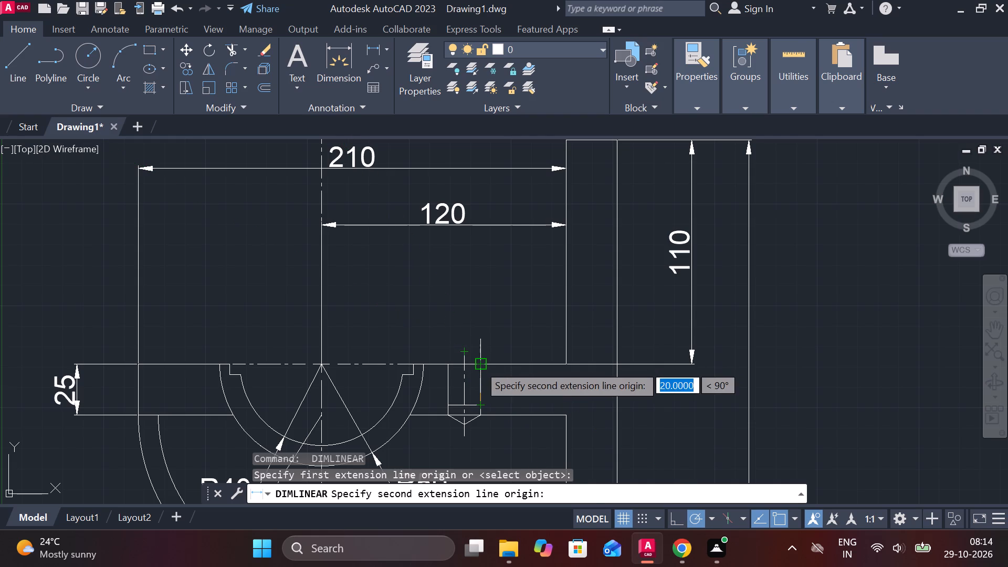
{"action": "left_click", "coordinate": [478, 364]}
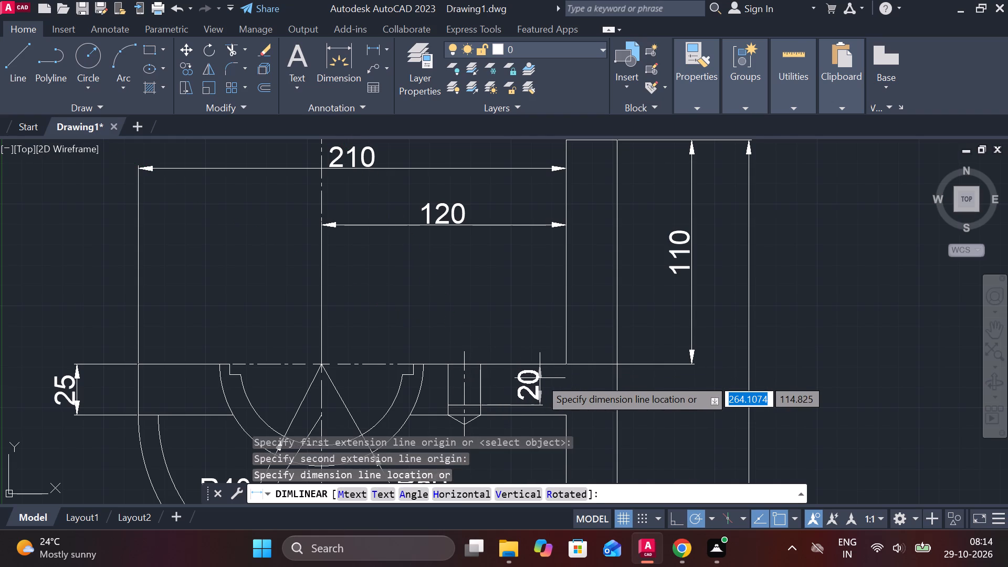
{"action": "left_click", "coordinate": [540, 378]}
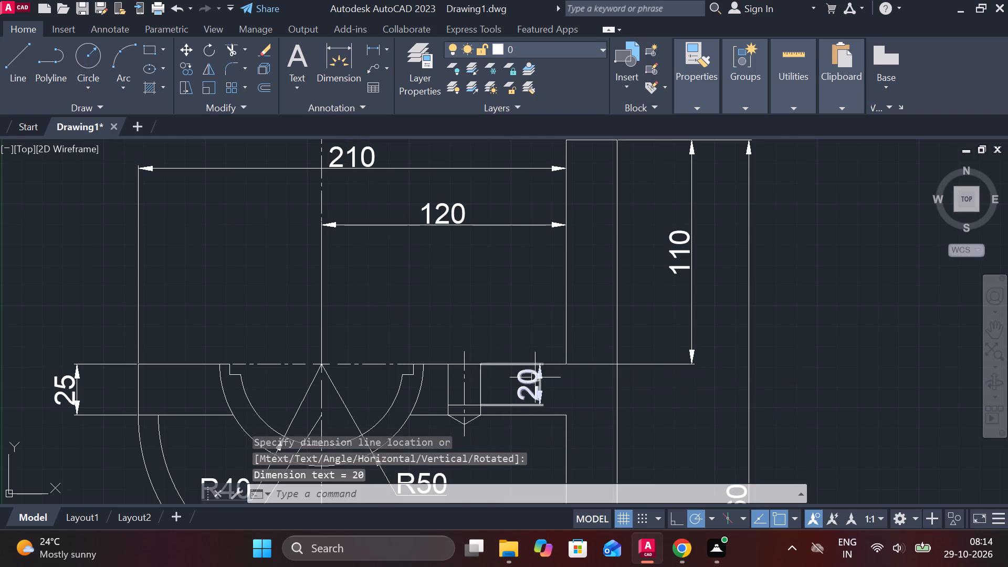
Move the hole depth dimension's text above the flange's top edge, bringing its dimension line closer to the hole.
{"action": "left_click", "coordinate": [535, 377]}
{"action": "left_click", "coordinate": [531, 383]}
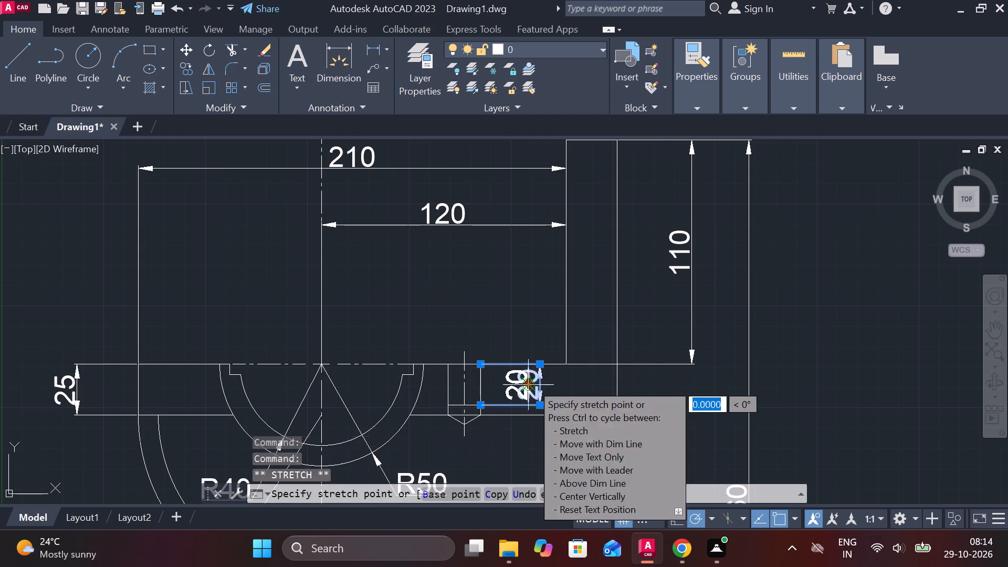
{"action": "left_click", "coordinate": [509, 320]}
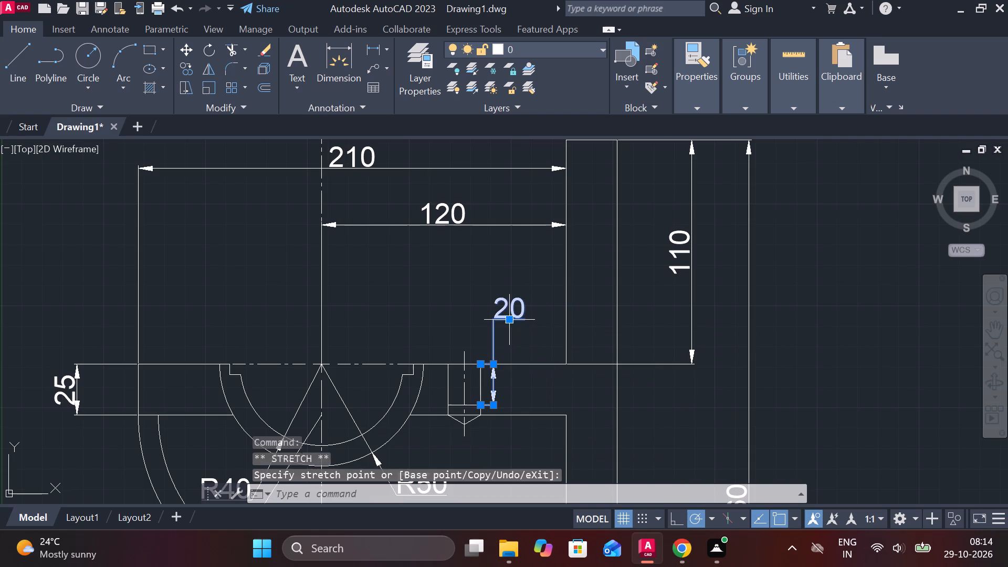
{"action": "key", "text": "Escape"}
Add a horizontal linear dimension across the blind hole's width, placed above the flange's top edge.
{"action": "scroll", "coordinate": [520, 350], "scroll_direction": "down", "scroll_amount": 1}
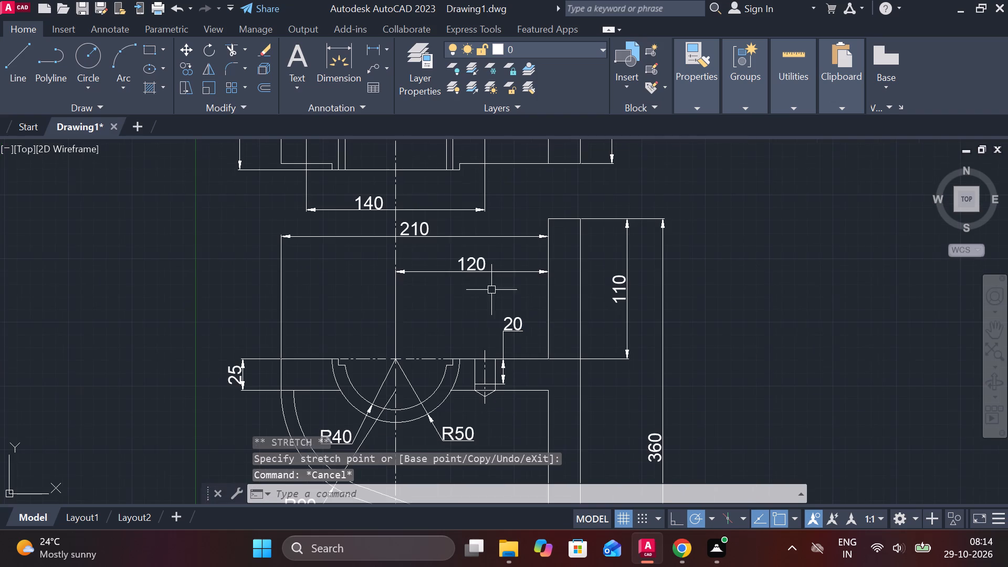
{"action": "left_click", "coordinate": [377, 48]}
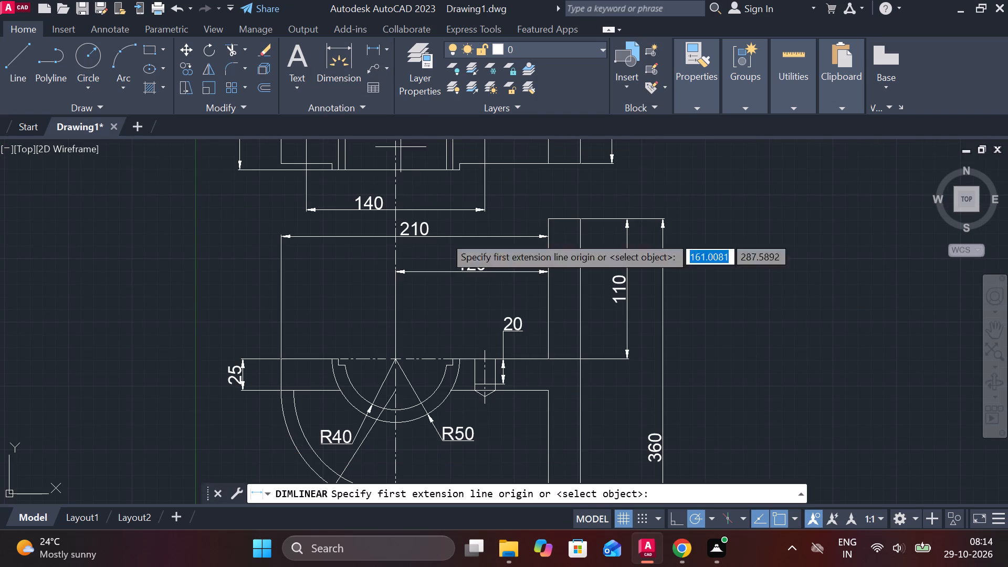
{"action": "scroll", "coordinate": [517, 382], "scroll_direction": "up", "scroll_amount": 2}
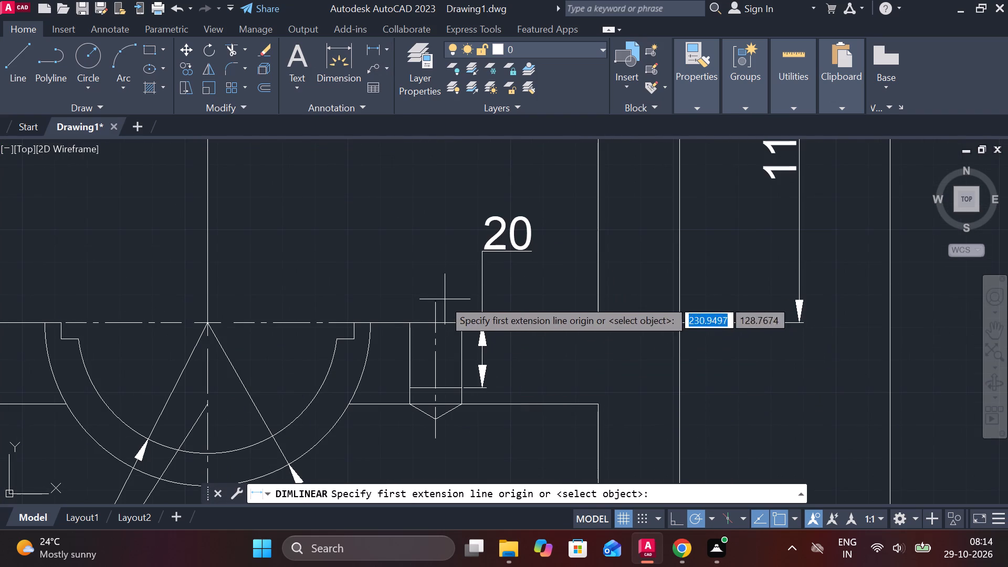
{"action": "left_click", "coordinate": [452, 323]}
{"action": "left_click", "coordinate": [411, 324]}
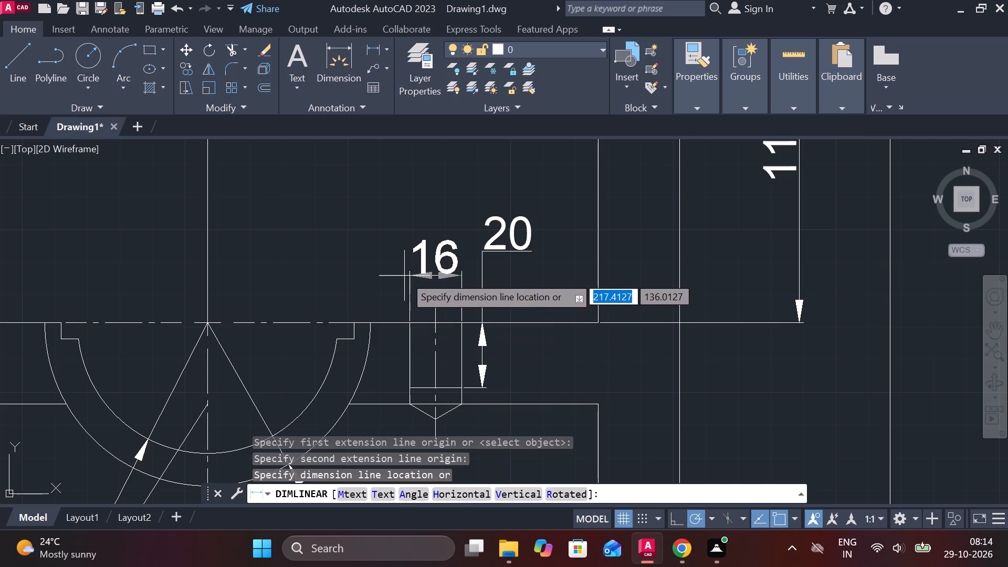
{"action": "left_click", "coordinate": [405, 262]}
{"action": "key", "text": "Escape"}
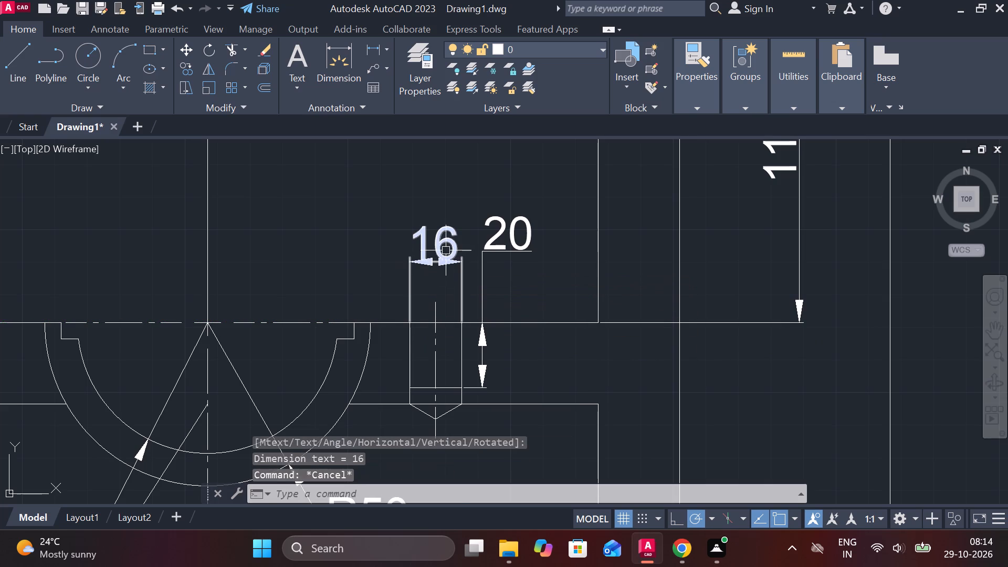
Move the hole width dimension's text to the left, outside its extension lines.
{"action": "left_click", "coordinate": [445, 249]}
{"action": "key", "text": "Escape"}
{"action": "left_click", "coordinate": [447, 264]}
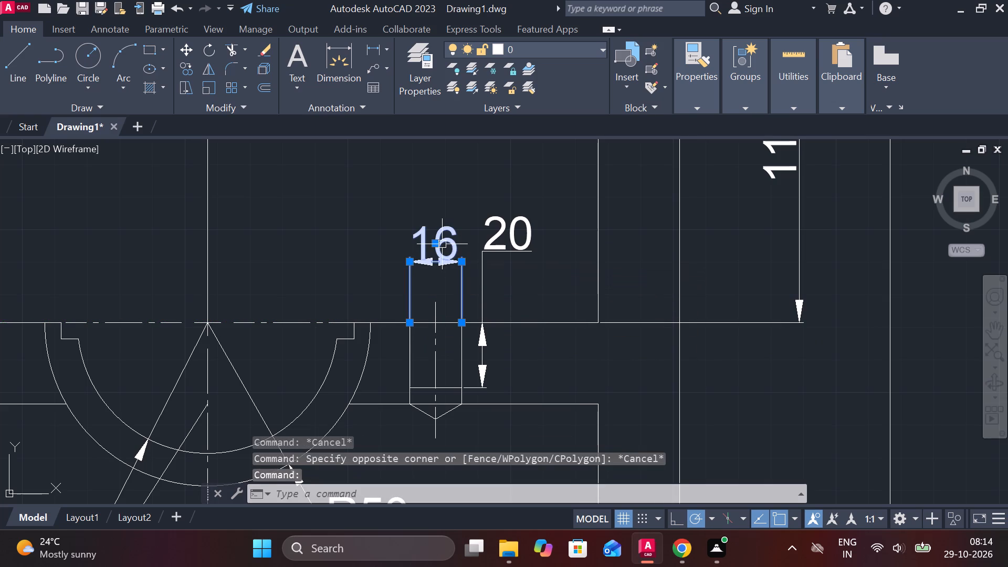
{"action": "left_click", "coordinate": [432, 242]}
{"action": "left_click", "coordinate": [367, 248]}
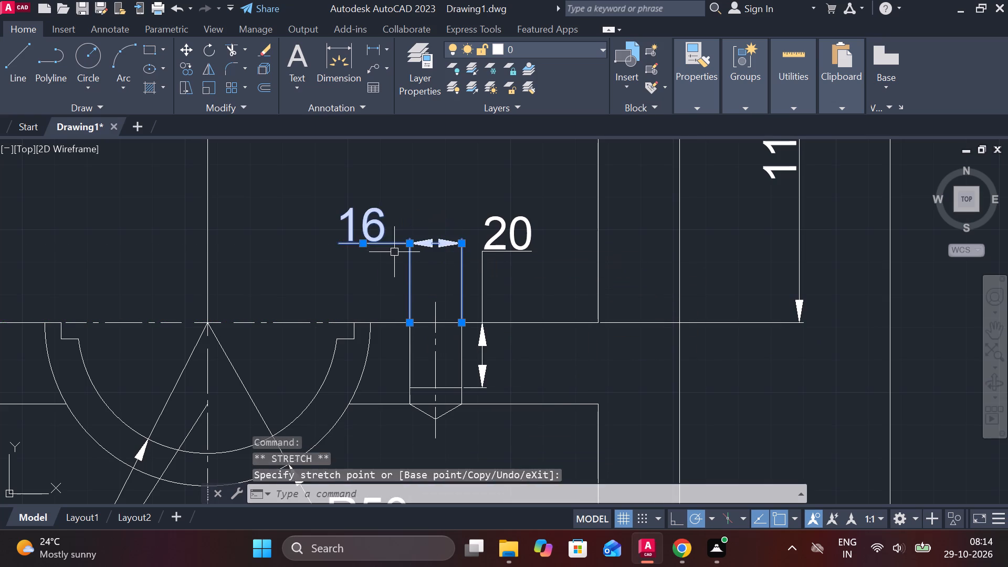
{"action": "key", "text": "Escape"}
Change the blind hole's width dimension text in the front view to 2-M16*2.
{"action": "double_click", "coordinate": [380, 225]}
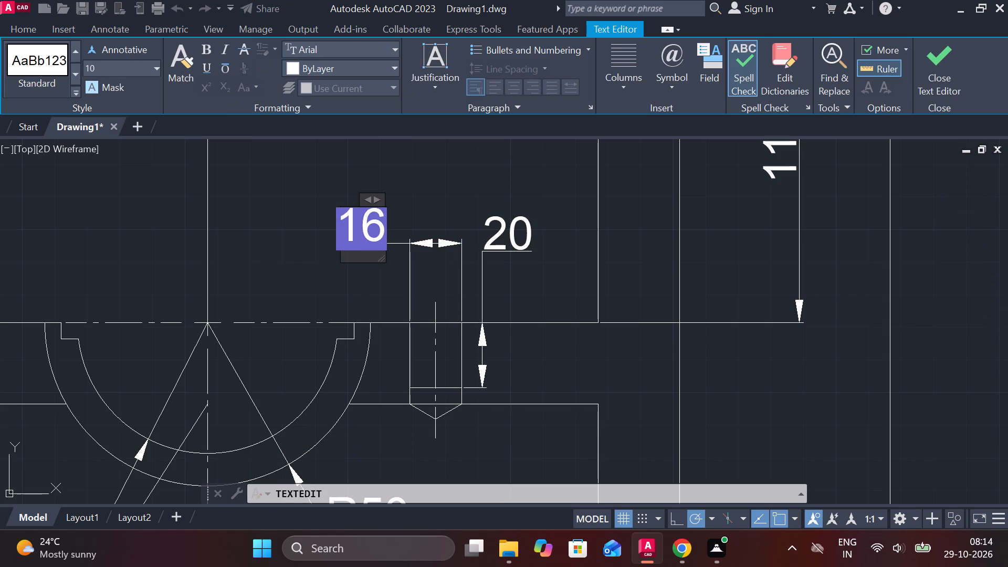
{"action": "key", "text": "2"}
{"action": "key", "text": "minus"}
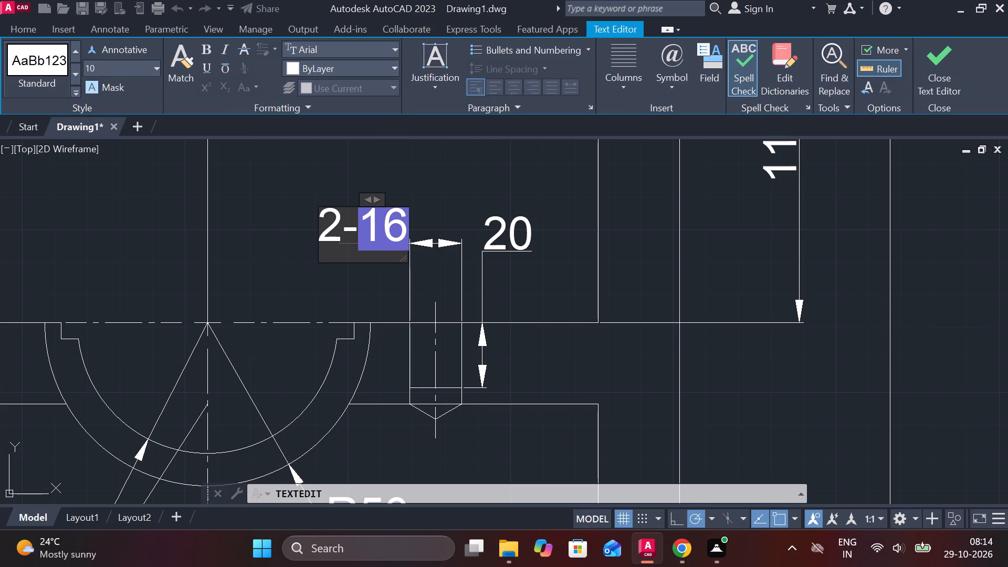
{"action": "key", "text": "m"}
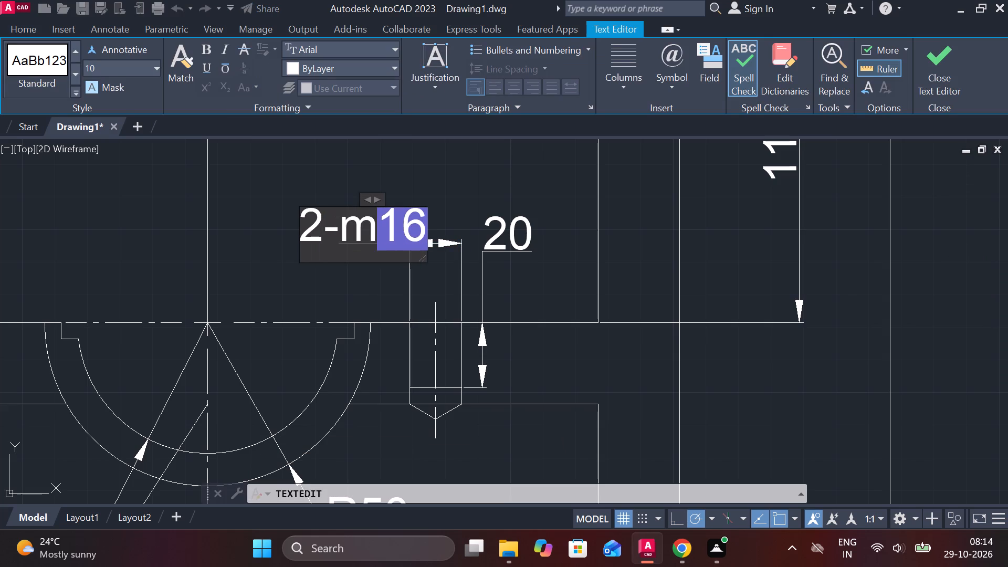
{"action": "key", "text": "m"}
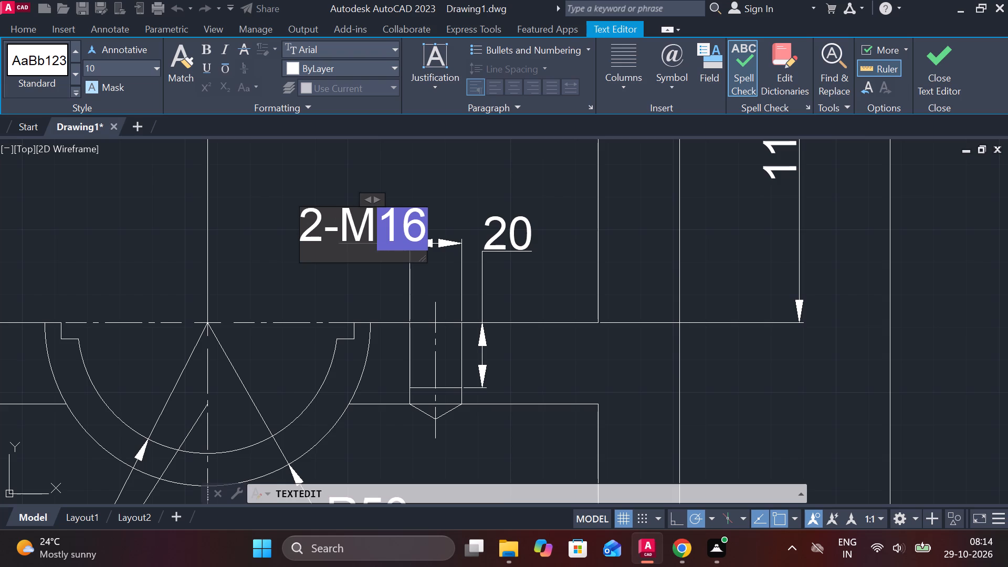
{"action": "key", "text": "Right"}
{"action": "key", "text": "shift+asterisk"}
{"action": "key", "text": "2"}
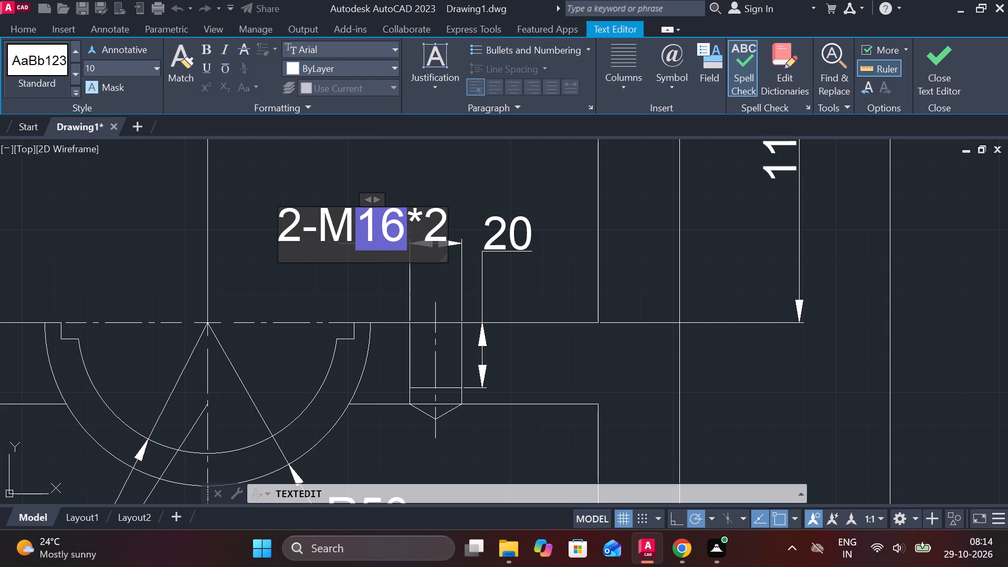
{"action": "left_click", "coordinate": [950, 58]}
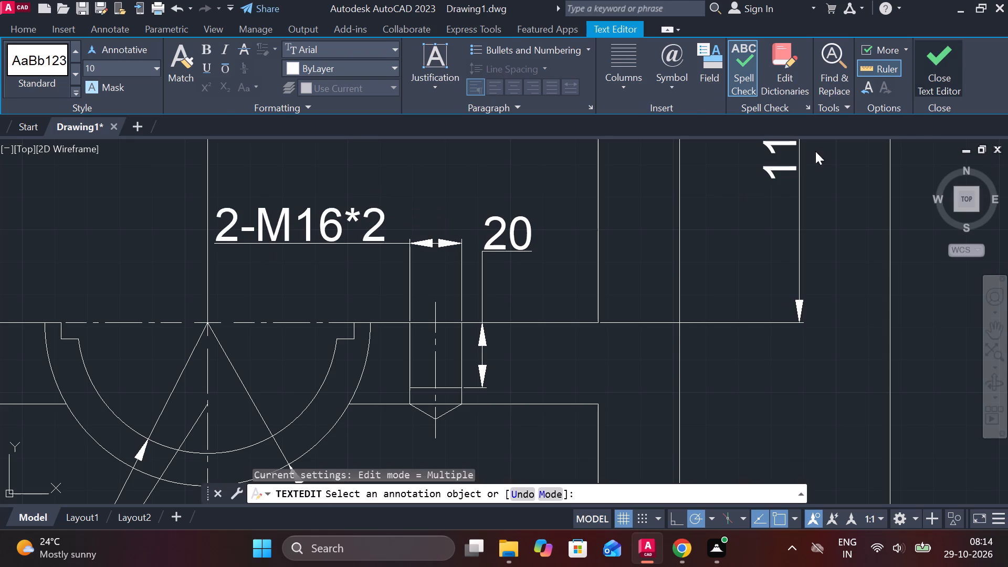
{"action": "scroll", "coordinate": [582, 285], "scroll_direction": "down", "scroll_amount": 2}
{"action": "scroll", "coordinate": [535, 302], "scroll_direction": "up", "scroll_amount": 2}
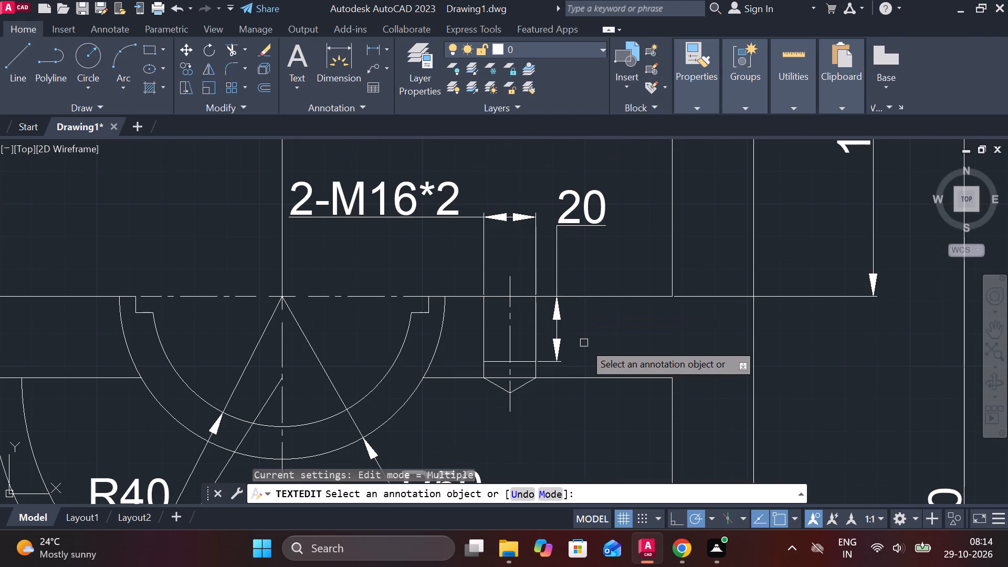
{"action": "key", "text": "Escape"}
Add a vertical linear dimension for the depth of the small step at the semicircular recess's left end, placed left of the recess.
{"action": "scroll", "coordinate": [498, 295], "scroll_direction": "down", "scroll_amount": 1}
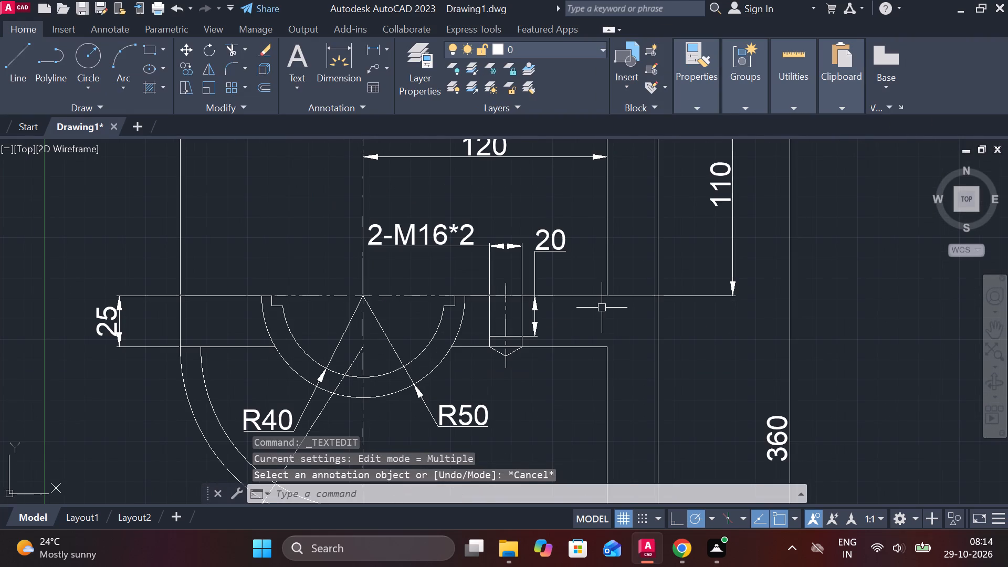
{"action": "scroll", "coordinate": [583, 339], "scroll_direction": "down", "scroll_amount": 2}
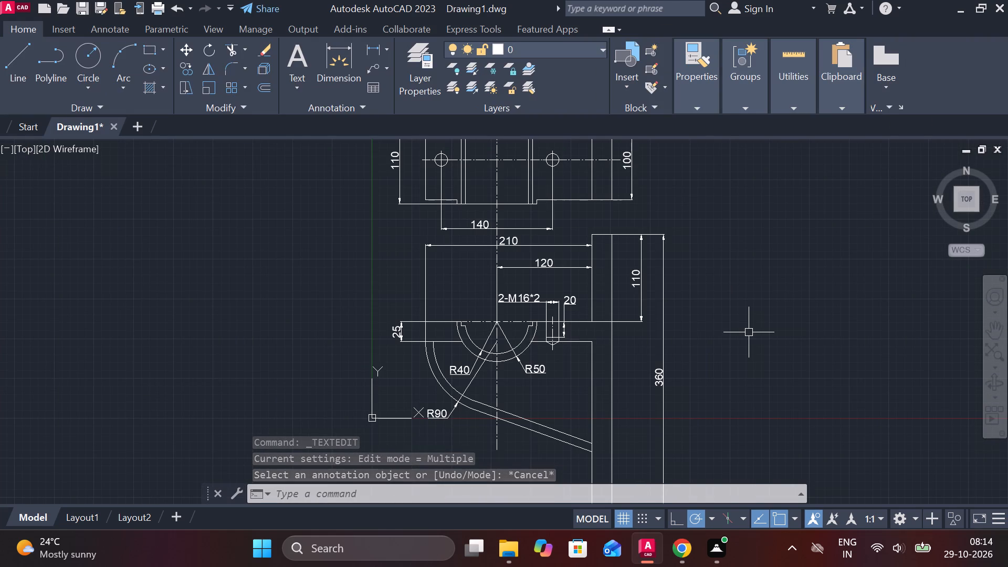
{"action": "left_click", "coordinate": [372, 54]}
{"action": "scroll", "coordinate": [456, 334], "scroll_direction": "up", "scroll_amount": 3}
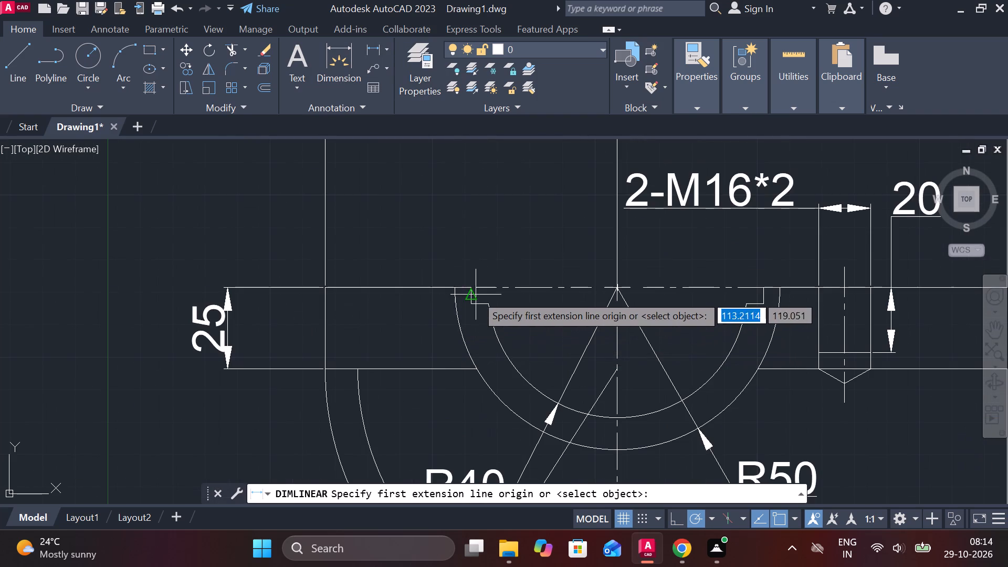
{"action": "scroll", "coordinate": [476, 295], "scroll_direction": "up", "scroll_amount": 3}
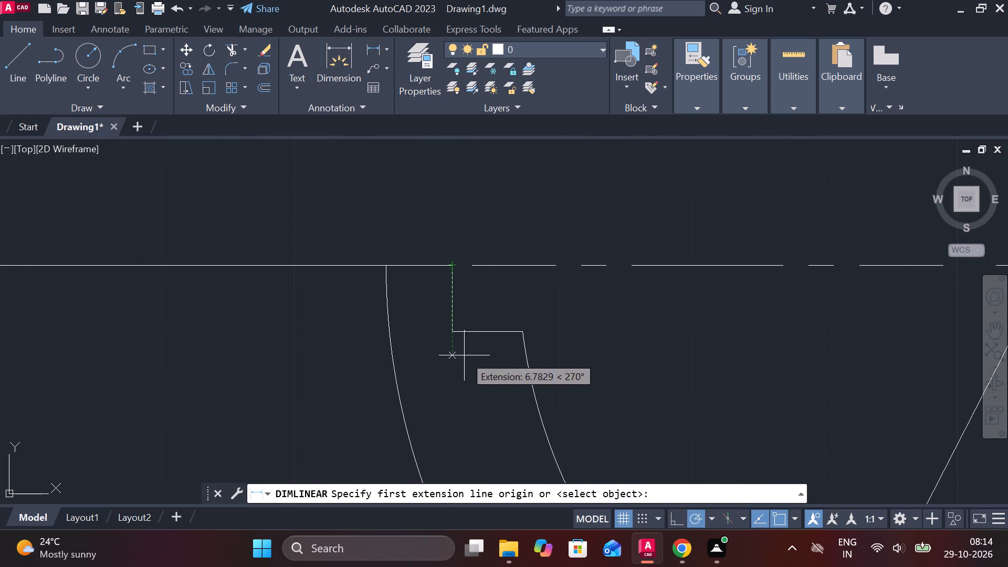
{"action": "left_click", "coordinate": [457, 331]}
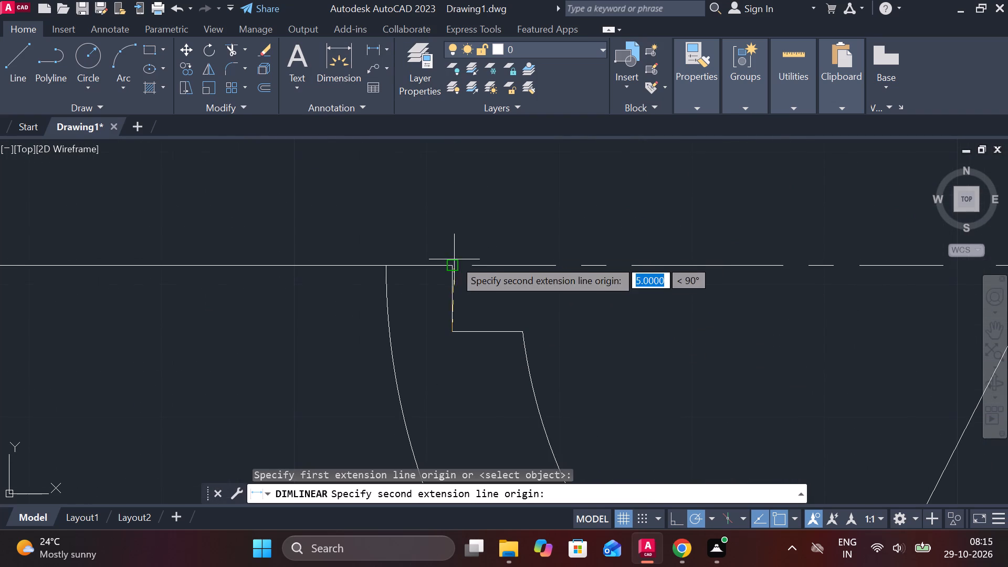
{"action": "left_click", "coordinate": [454, 268]}
{"action": "scroll", "coordinate": [452, 239], "scroll_direction": "down", "scroll_amount": 2}
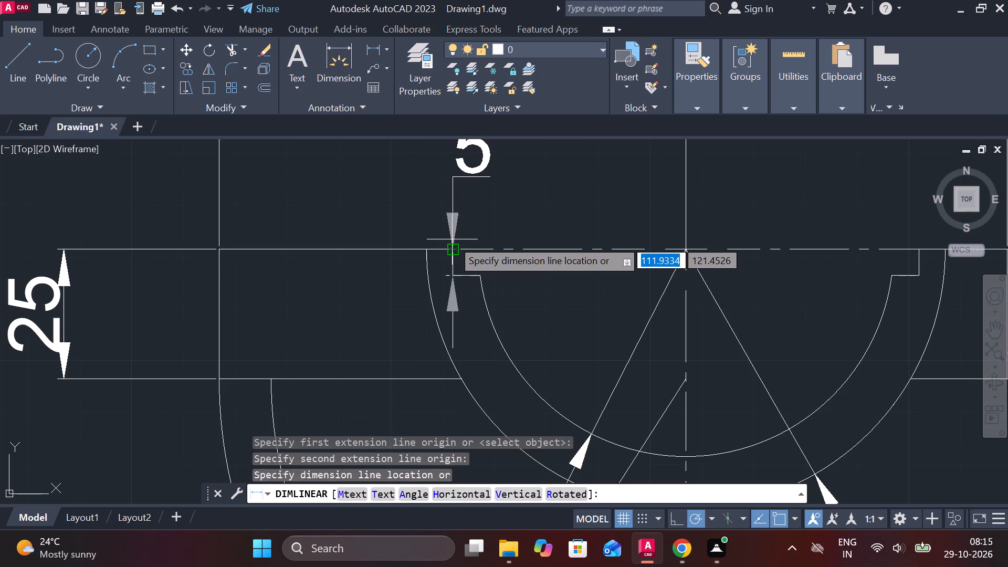
{"action": "left_click", "coordinate": [378, 243]}
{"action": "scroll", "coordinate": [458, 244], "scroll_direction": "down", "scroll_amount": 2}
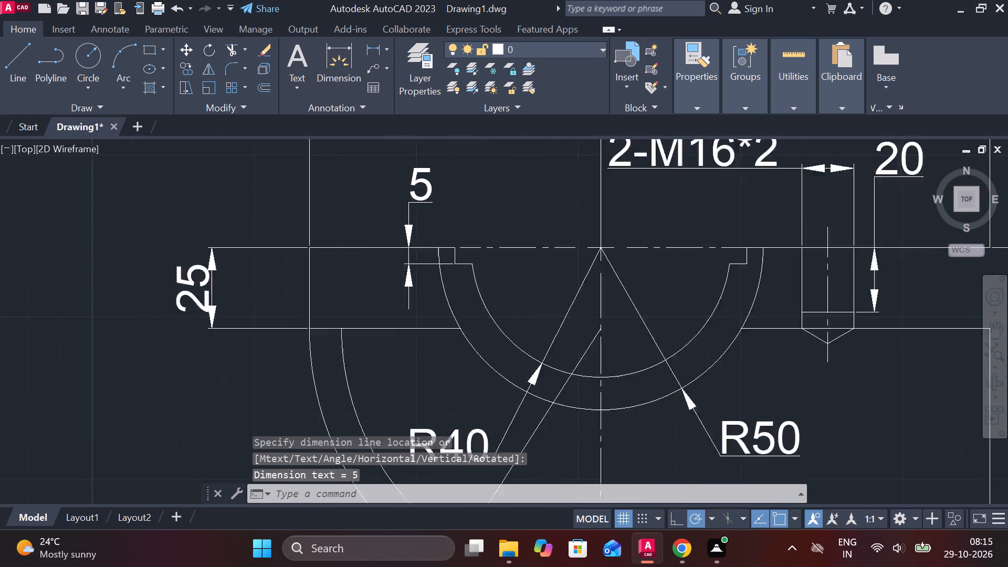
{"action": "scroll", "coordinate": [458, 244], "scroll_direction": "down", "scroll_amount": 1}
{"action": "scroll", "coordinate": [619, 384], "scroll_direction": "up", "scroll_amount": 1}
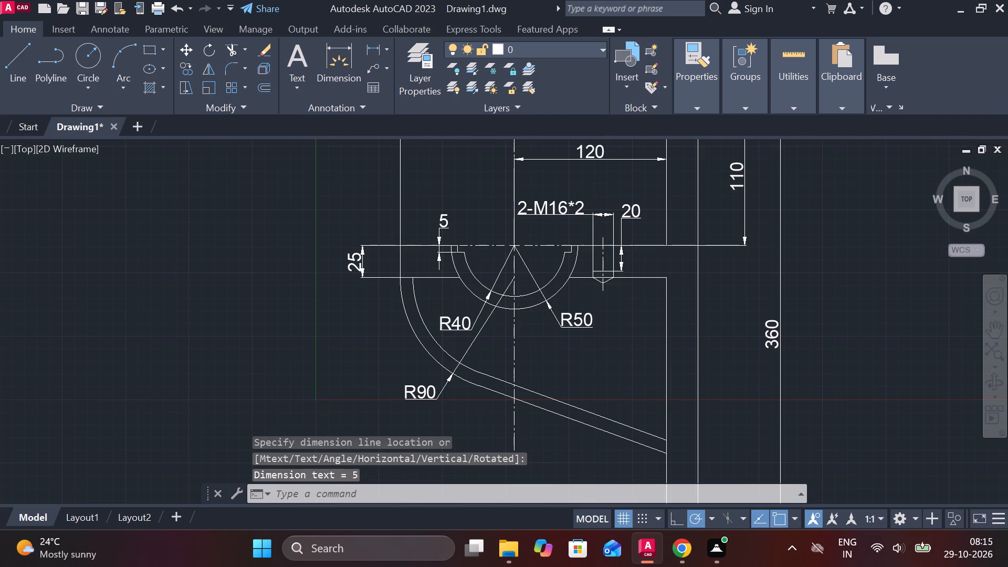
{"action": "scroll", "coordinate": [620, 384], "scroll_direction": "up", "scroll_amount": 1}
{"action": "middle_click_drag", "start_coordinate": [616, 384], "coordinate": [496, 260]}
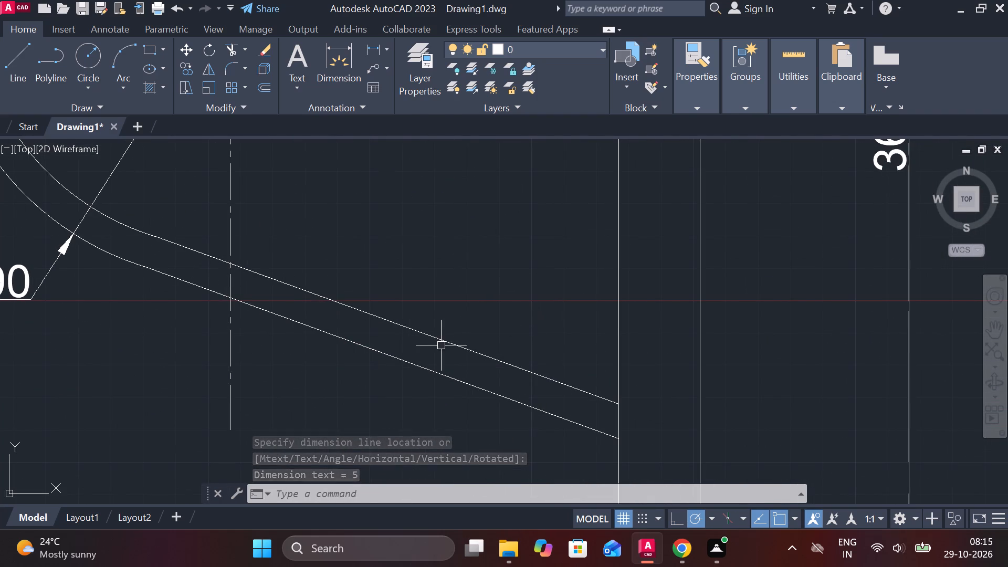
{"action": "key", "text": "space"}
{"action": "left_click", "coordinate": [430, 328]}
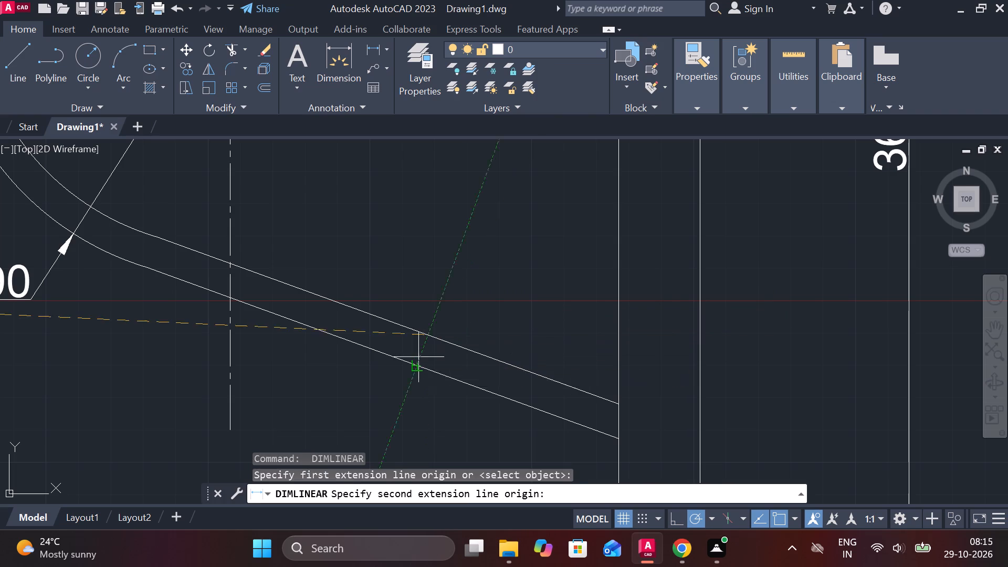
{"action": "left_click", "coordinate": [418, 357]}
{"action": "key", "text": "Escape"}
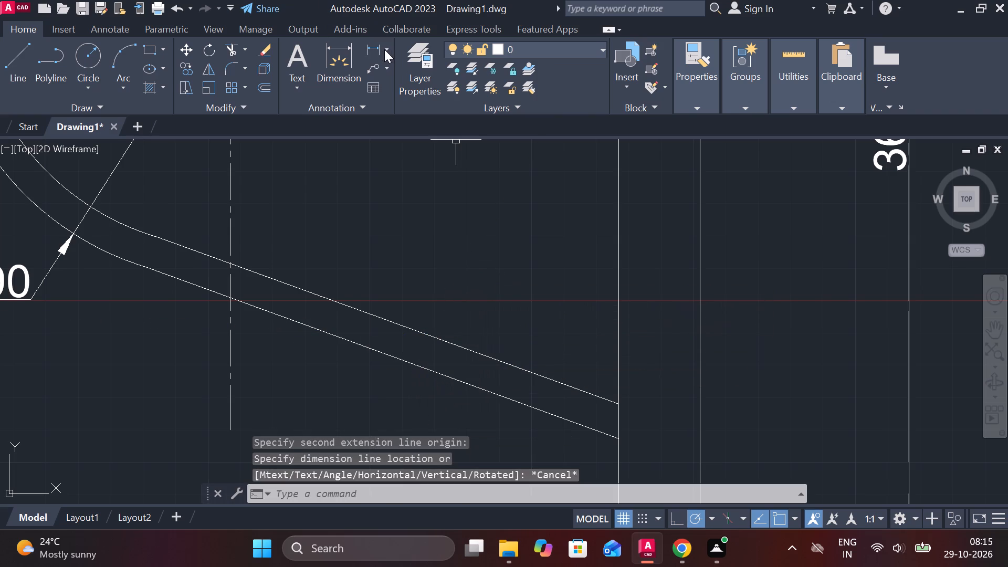
Add an aligned dimension across the thickness of the inclined rib in the front view, midway along its length.
{"action": "left_click", "coordinate": [384, 49]}
{"action": "left_click", "coordinate": [406, 101]}
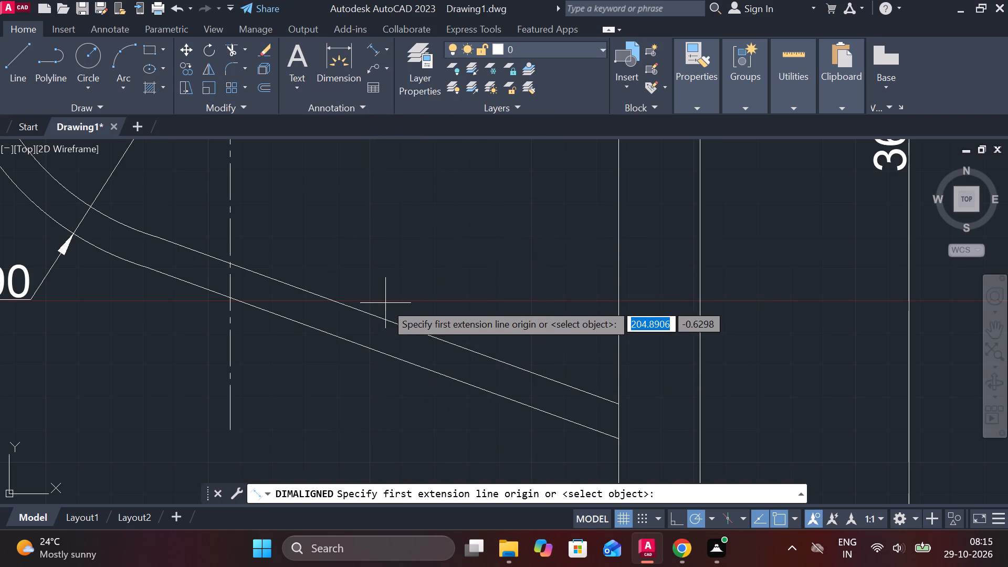
{"action": "left_click", "coordinate": [390, 318]}
{"action": "left_click", "coordinate": [376, 351]}
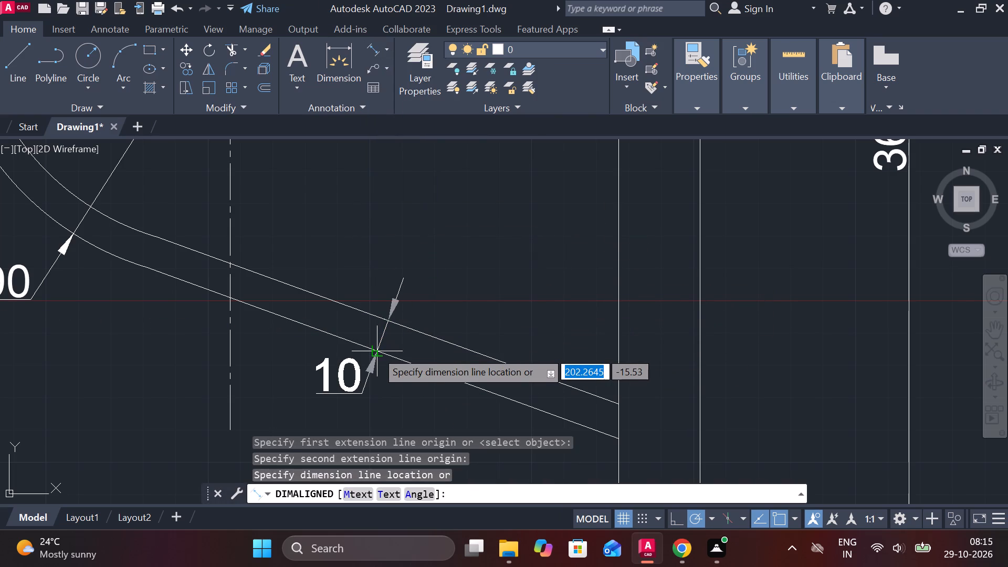
{"action": "left_click", "coordinate": [377, 355]}
Add an angular dimension between the inclined rib's upper edge and the vertical plate's left edge, with its arc inside the corner.
{"action": "scroll", "coordinate": [432, 267], "scroll_direction": "down", "scroll_amount": 2}
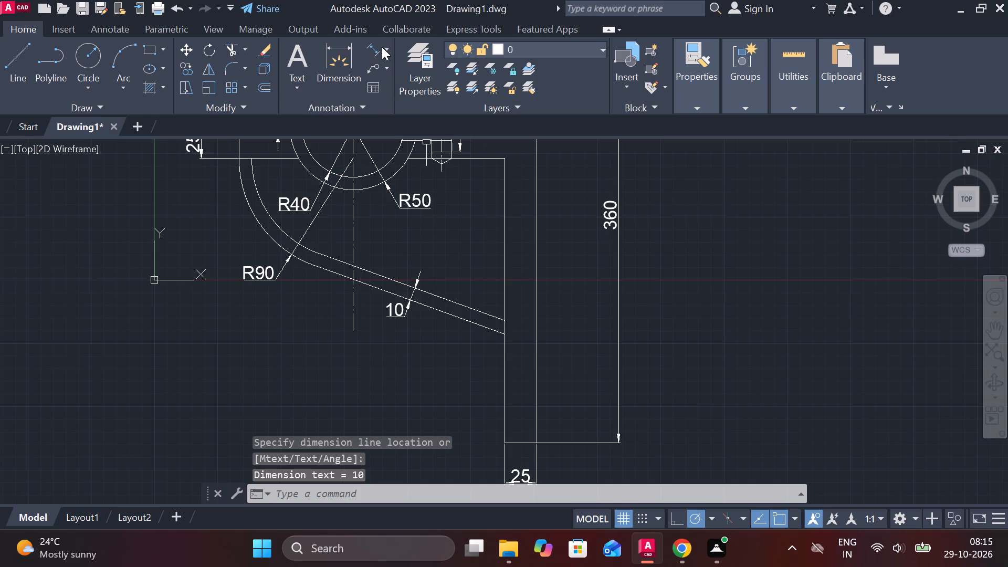
{"action": "left_click", "coordinate": [387, 47]}
{"action": "left_click", "coordinate": [400, 143]}
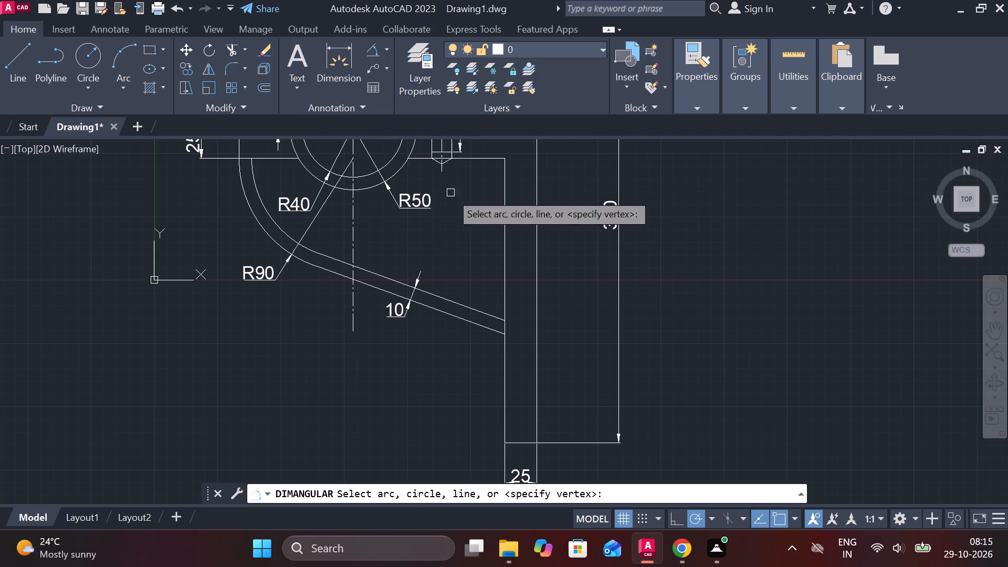
{"action": "left_click", "coordinate": [370, 271]}
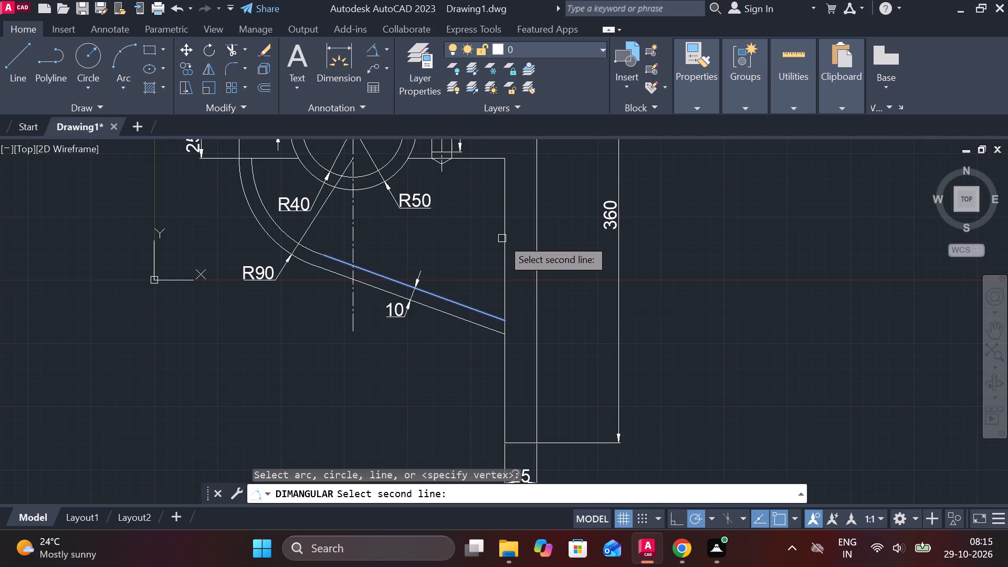
{"action": "left_click", "coordinate": [502, 238]}
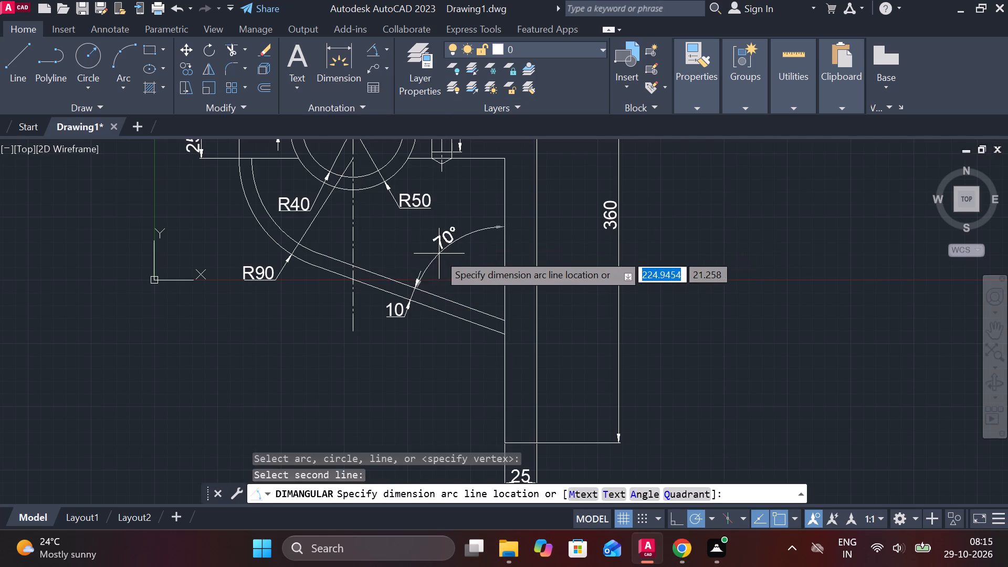
{"action": "left_click", "coordinate": [452, 272]}
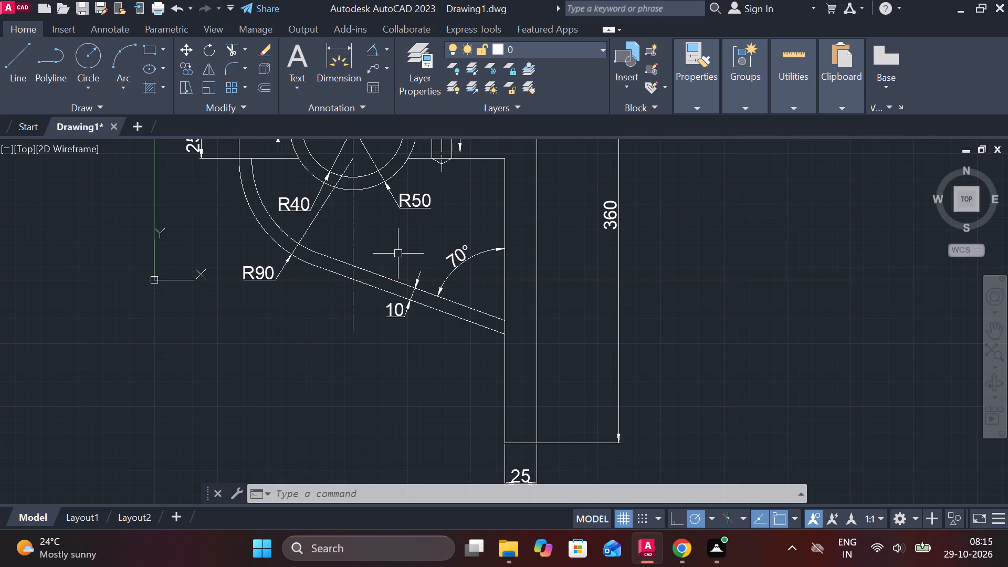
Draw a horizontal line about 17 units rightward from the vertical centreline below the recess, ending in a short stroke slanting back upward.
{"action": "scroll", "coordinate": [406, 258], "scroll_direction": "up", "scroll_amount": 2}
{"action": "middle_click_drag", "start_coordinate": [390, 258], "coordinate": [434, 343]}
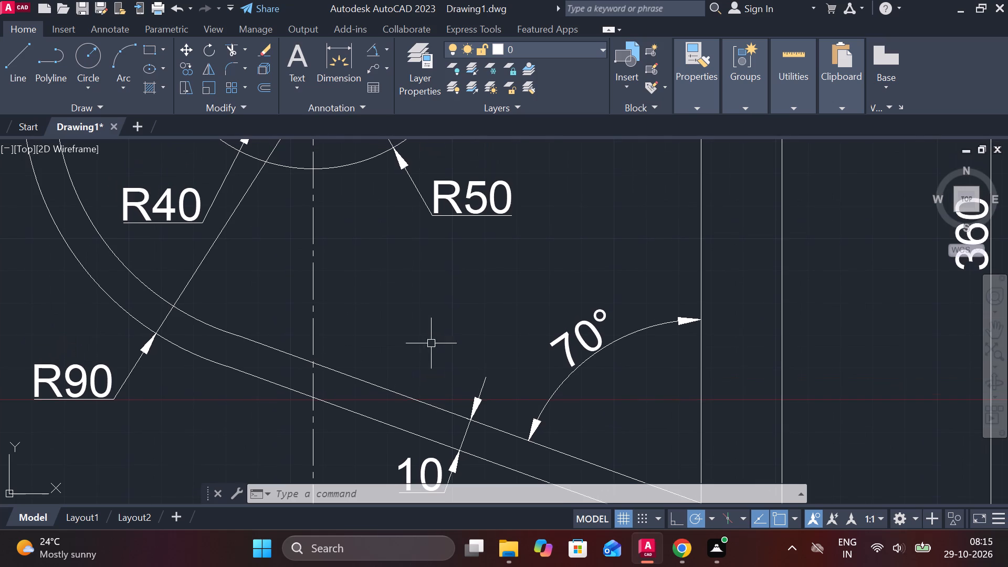
{"action": "key", "text": "l"}
{"action": "key", "text": "Return"}
{"action": "left_click", "coordinate": [321, 278]}
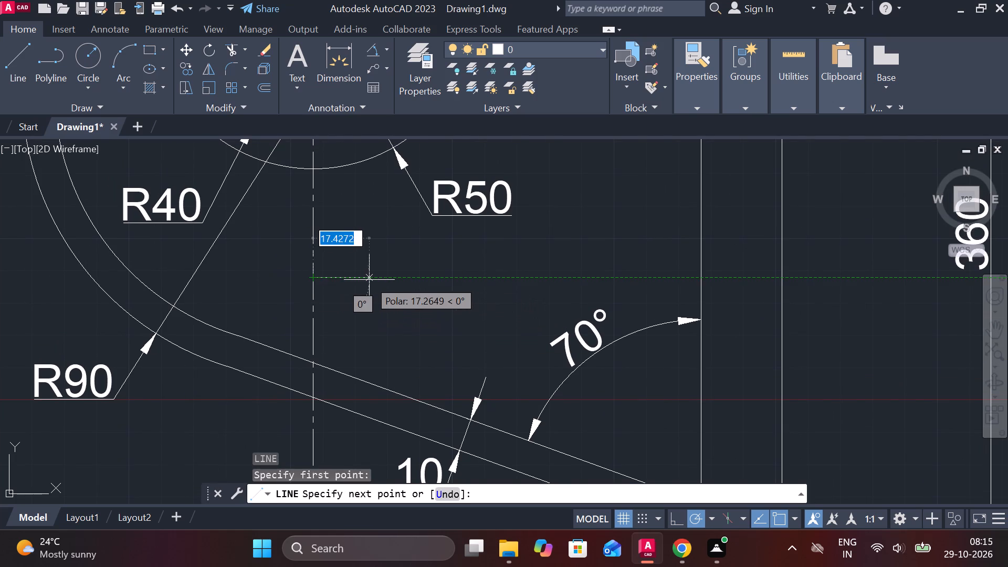
{"action": "scroll", "coordinate": [370, 280], "scroll_direction": "down", "scroll_amount": 2}
{"action": "left_click", "coordinate": [370, 280]}
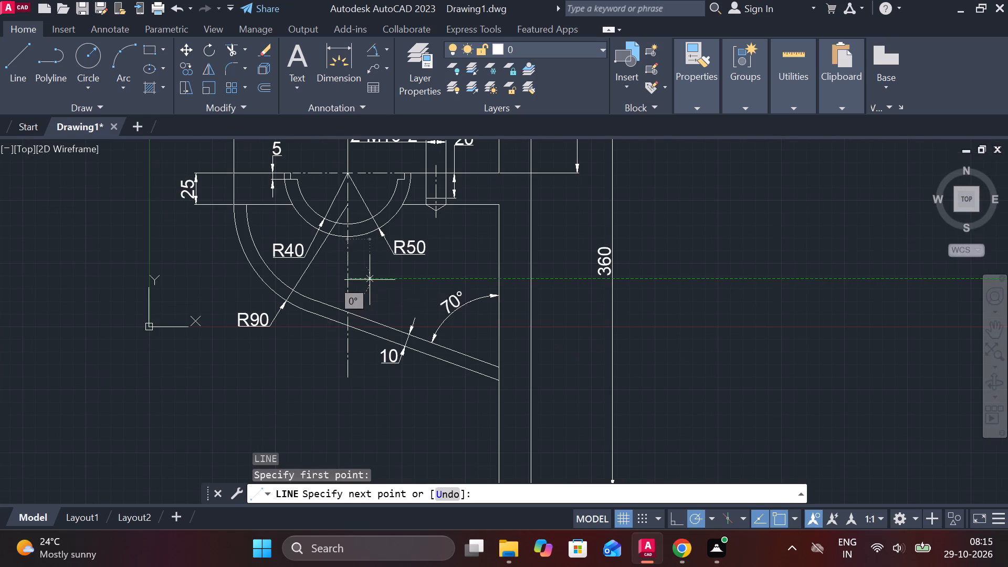
{"action": "scroll", "coordinate": [370, 280], "scroll_direction": "up", "scroll_amount": 5}
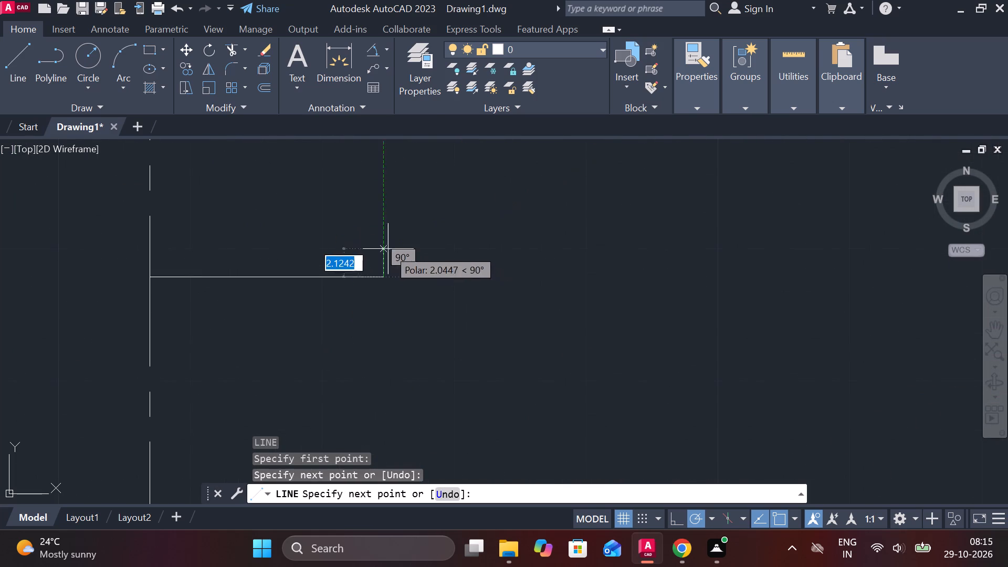
{"action": "scroll", "coordinate": [365, 245], "scroll_direction": "up", "scroll_amount": 1}
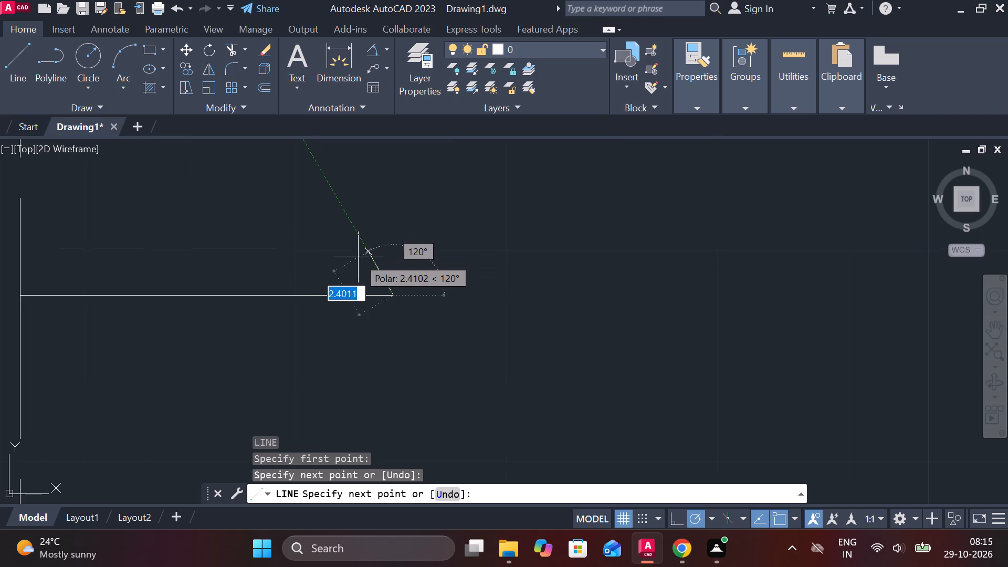
{"action": "left_click", "coordinate": [355, 268]}
{"action": "key", "text": "Escape"}
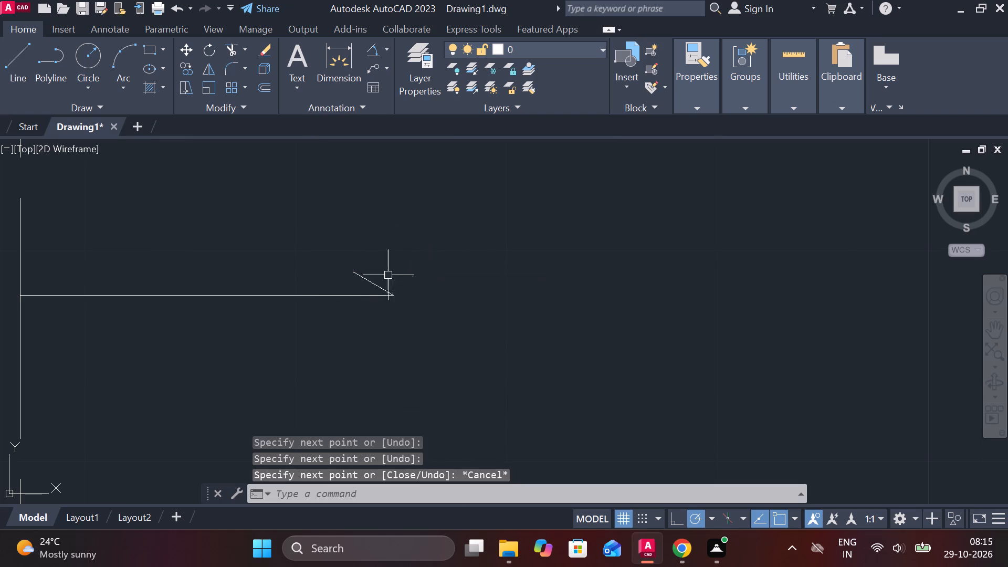
Mirror the short slanted stroke about the horizontal line to form the arrowhead's other side, keeping the original stroke.
{"action": "left_click", "coordinate": [360, 279]}
{"action": "type", "text": "MI"}
{"action": "key", "text": "Return"}
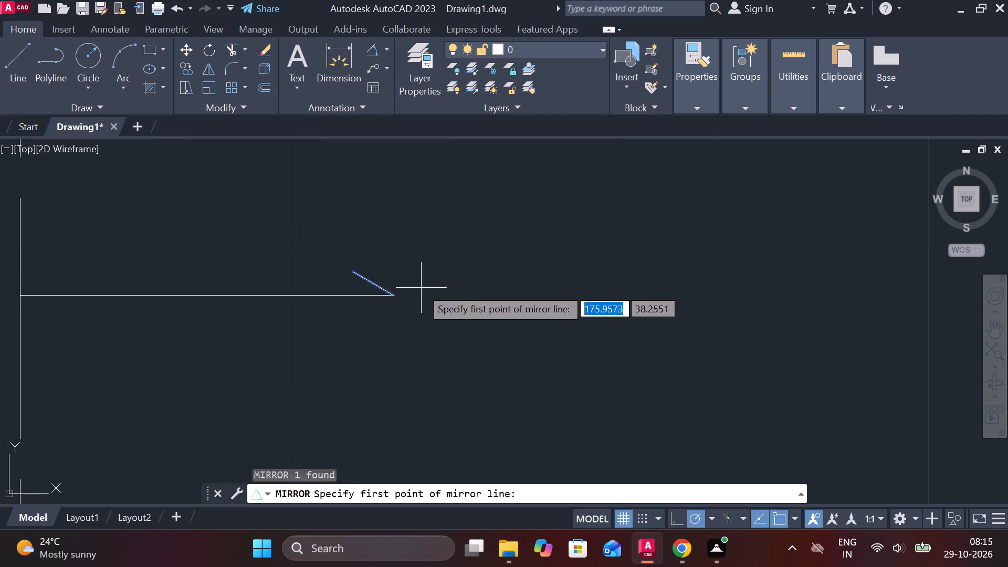
{"action": "left_click", "coordinate": [402, 295]}
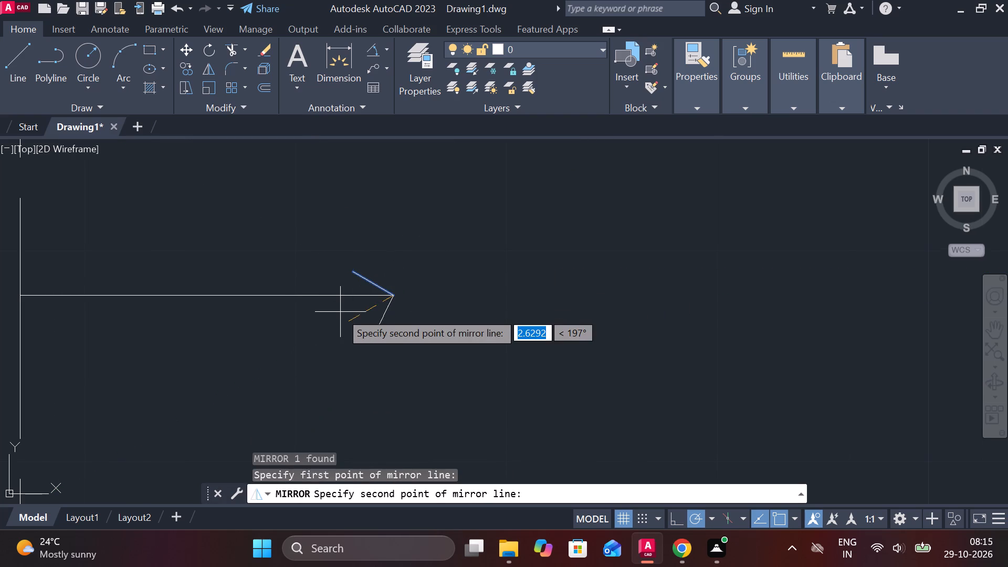
{"action": "left_click", "coordinate": [278, 297]}
{"action": "left_click_drag", "start_coordinate": [321, 350], "coordinate": [278, 297]}
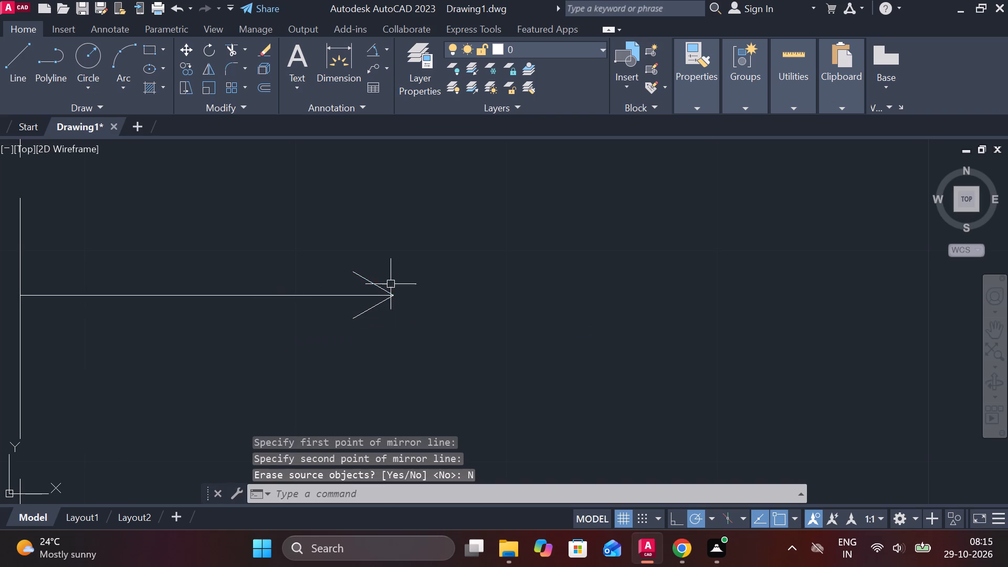
Draw a vertical line joining the back ends of the two slanted strokes to close the triangular arrowhead.
{"action": "key", "text": "l"}
{"action": "key", "text": "Return"}
{"action": "left_click", "coordinate": [348, 263]}
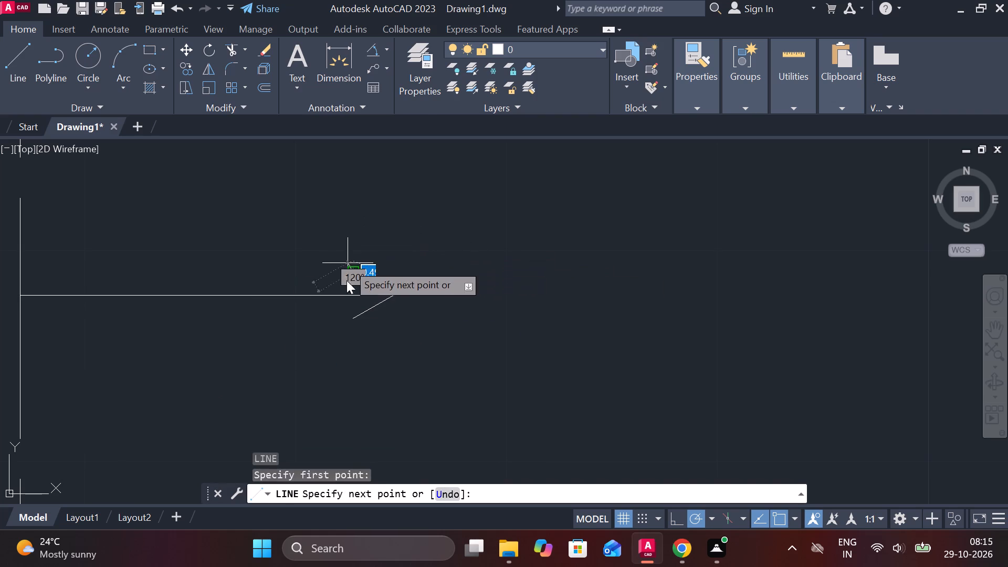
{"action": "left_click", "coordinate": [349, 319]}
{"action": "key", "text": "Escape"}
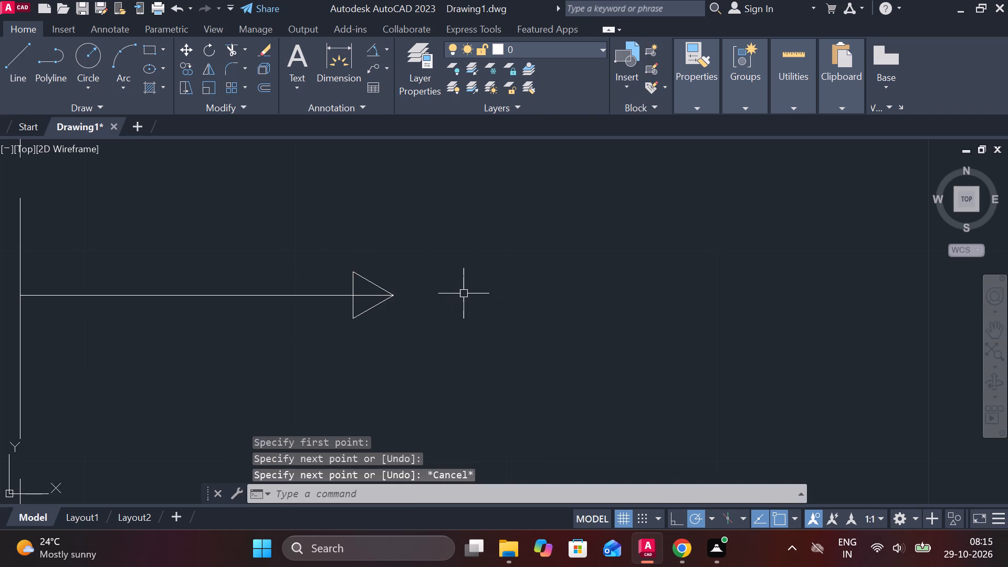
Trim the piece of the horizontal line that lies inside the triangular arrowhead.
{"action": "type", "text": "TR"}
{"action": "key", "text": "space"}
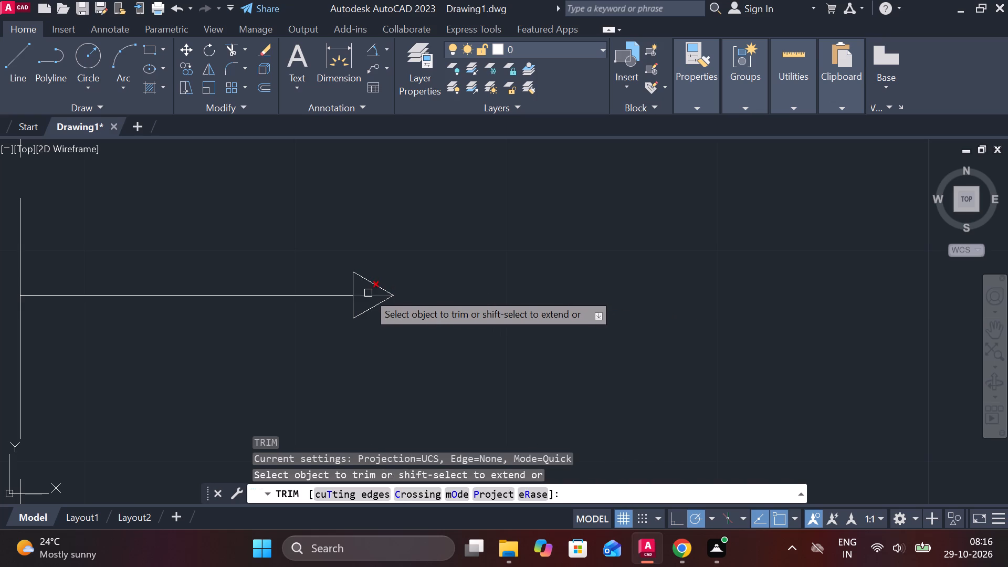
{"action": "left_click", "coordinate": [368, 296]}
{"action": "scroll", "coordinate": [368, 296], "scroll_direction": "down", "scroll_amount": 2}
{"action": "scroll", "coordinate": [413, 304], "scroll_direction": "down", "scroll_amount": 1}
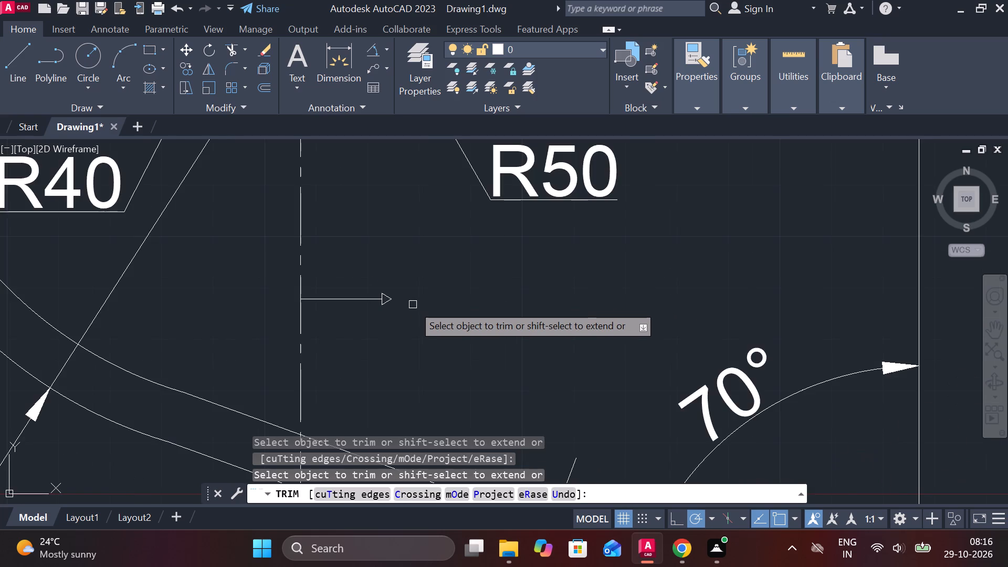
{"action": "scroll", "coordinate": [405, 312], "scroll_direction": "down", "scroll_amount": 2}
{"action": "scroll", "coordinate": [377, 310], "scroll_direction": "up", "scroll_amount": 3}
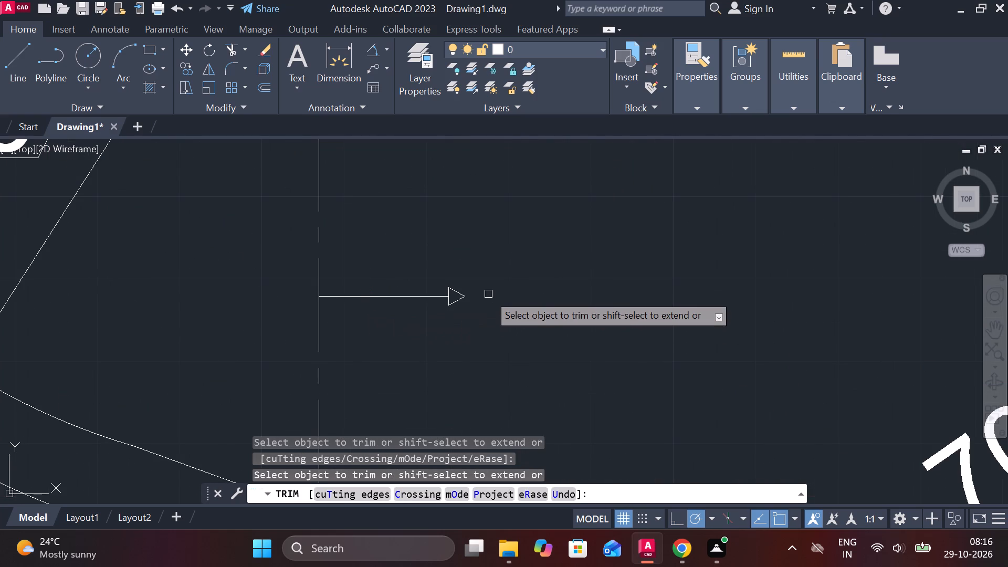
{"action": "scroll", "coordinate": [488, 294], "scroll_direction": "down", "scroll_amount": 3}
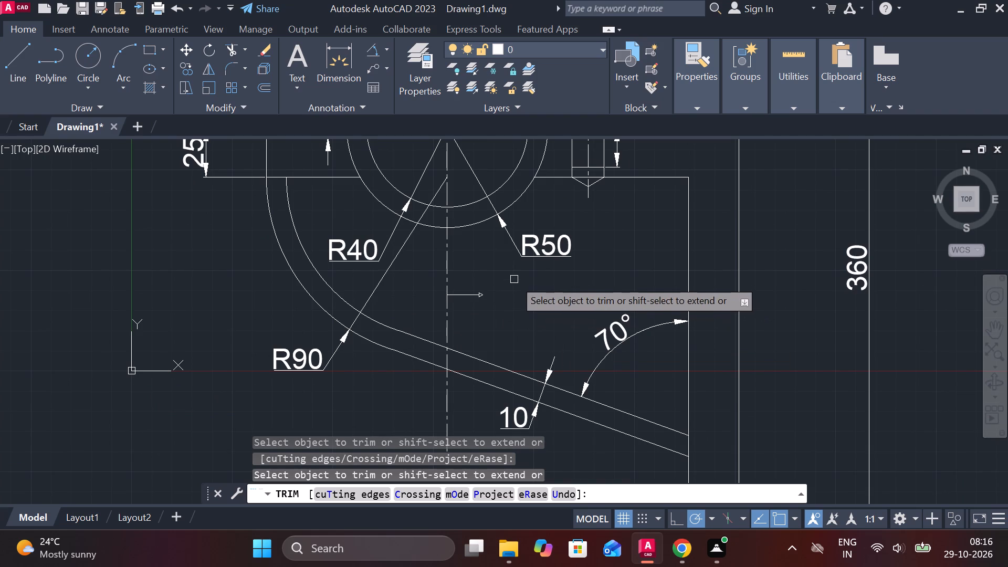
{"action": "scroll", "coordinate": [486, 307], "scroll_direction": "up", "scroll_amount": 1}
{"action": "key", "text": "Escape"}
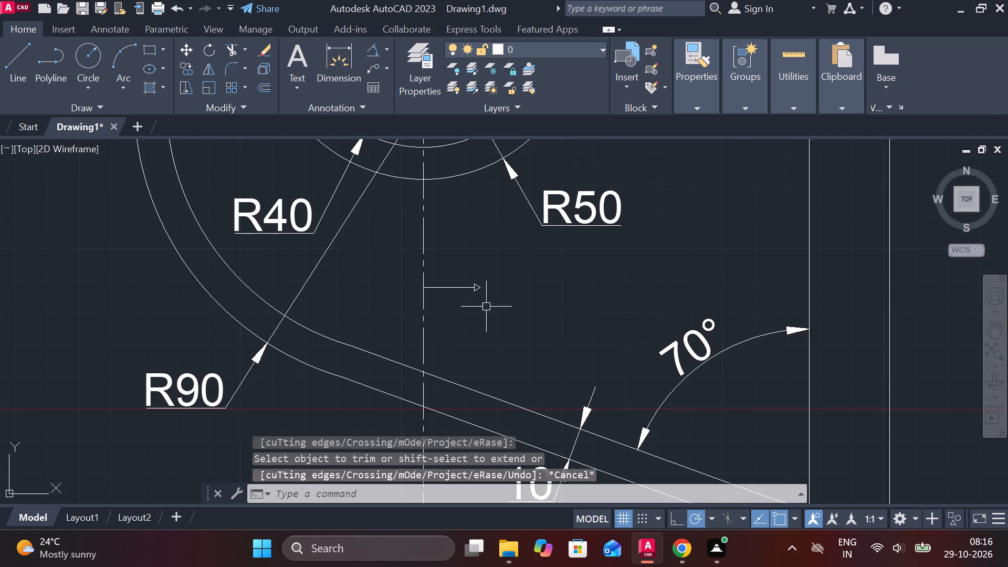
Draw a line from the arrow's start straight down along the vertical centreline to a point below the inclined rib.
{"action": "key", "text": "l"}
{"action": "key", "text": "Return"}
{"action": "left_click", "coordinate": [424, 290]}
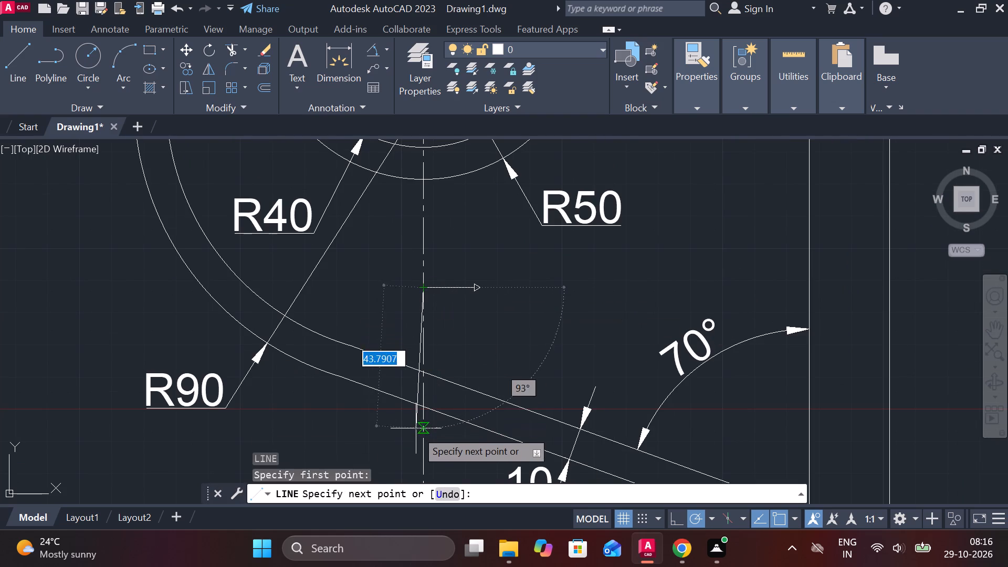
{"action": "left_click", "coordinate": [423, 449]}
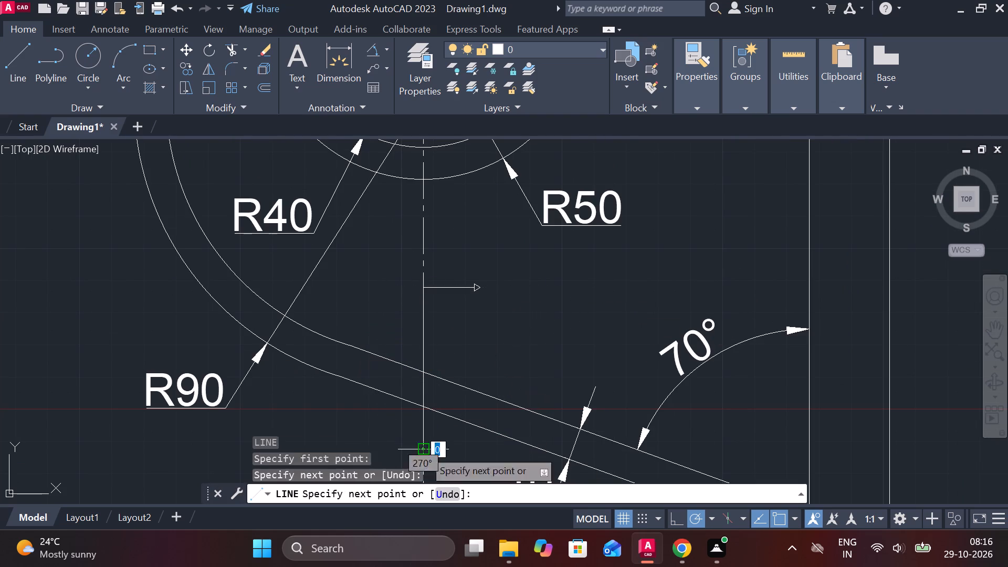
{"action": "key", "text": "Escape"}
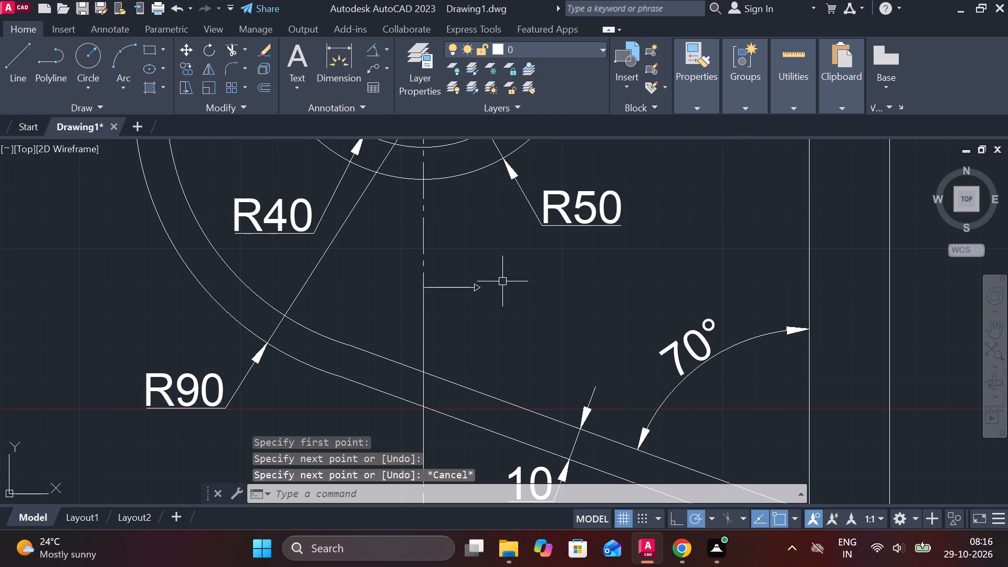
Move the whole arrow about 19 units leftward so that it lies left of the centreline, pointing at it.
{"action": "left_click", "coordinate": [445, 289]}
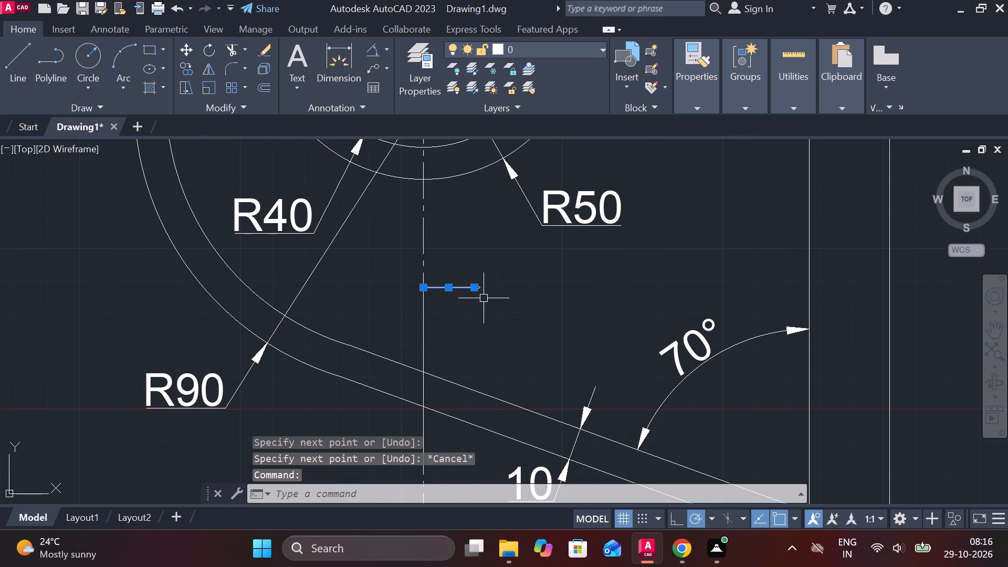
{"action": "left_click", "coordinate": [491, 301]}
{"action": "left_click", "coordinate": [467, 280]}
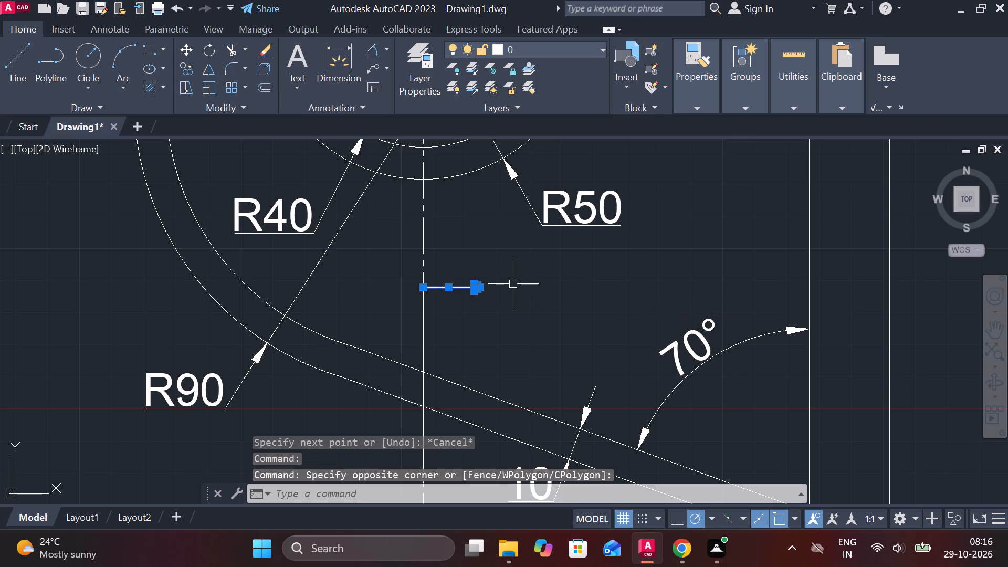
{"action": "key", "text": "m"}
{"action": "key", "text": "Return"}
{"action": "left_click", "coordinate": [488, 290]}
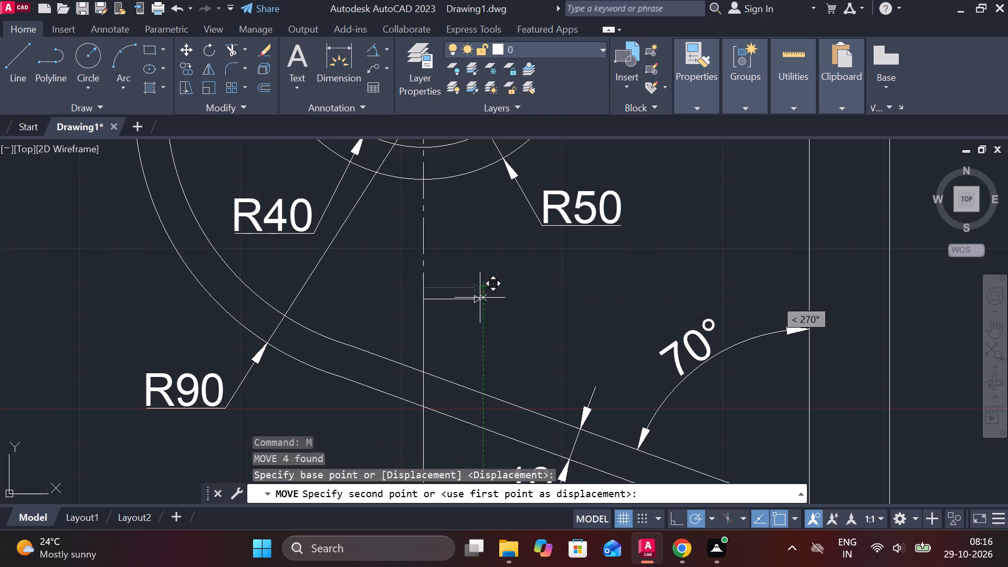
{"action": "scroll", "coordinate": [429, 290], "scroll_direction": "up", "scroll_amount": 3}
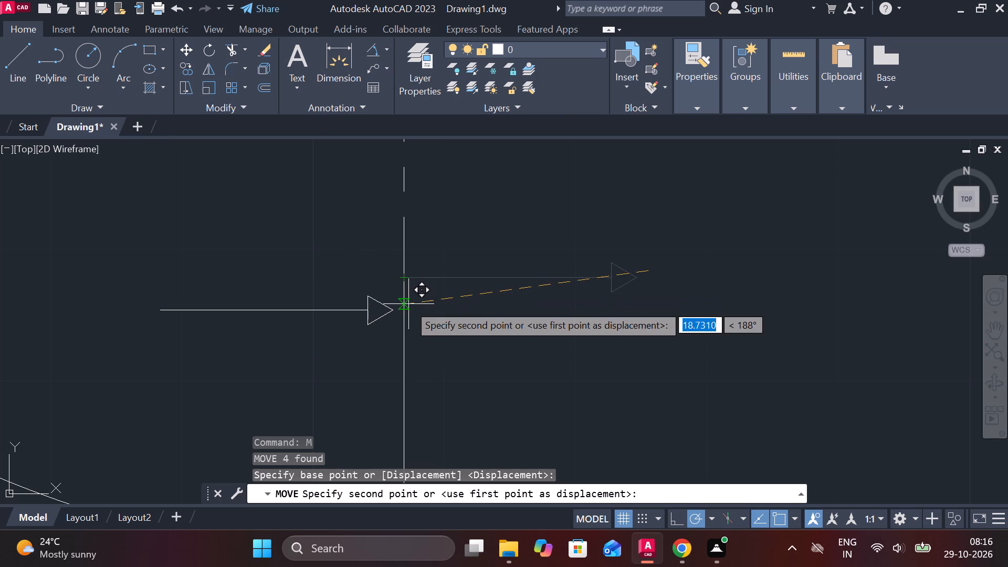
{"action": "left_click", "coordinate": [408, 304]}
{"action": "scroll", "coordinate": [429, 302], "scroll_direction": "down", "scroll_amount": 3}
{"action": "scroll", "coordinate": [396, 310], "scroll_direction": "up", "scroll_amount": 2}
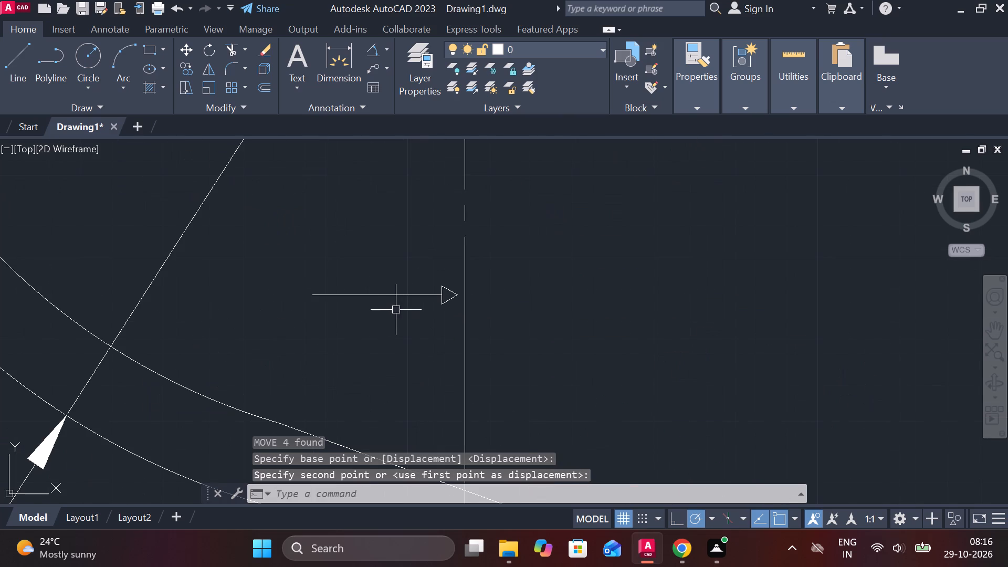
Move the whole arrow by its tip horizontally onto the vertical centreline.
{"action": "left_click", "coordinate": [268, 271]}
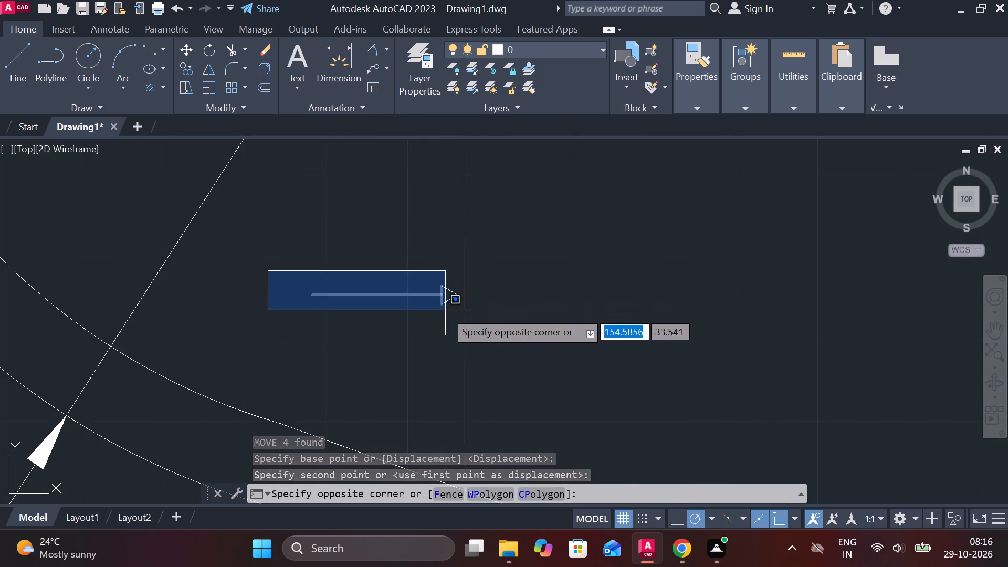
{"action": "left_click", "coordinate": [461, 317]}
{"action": "key", "text": "m"}
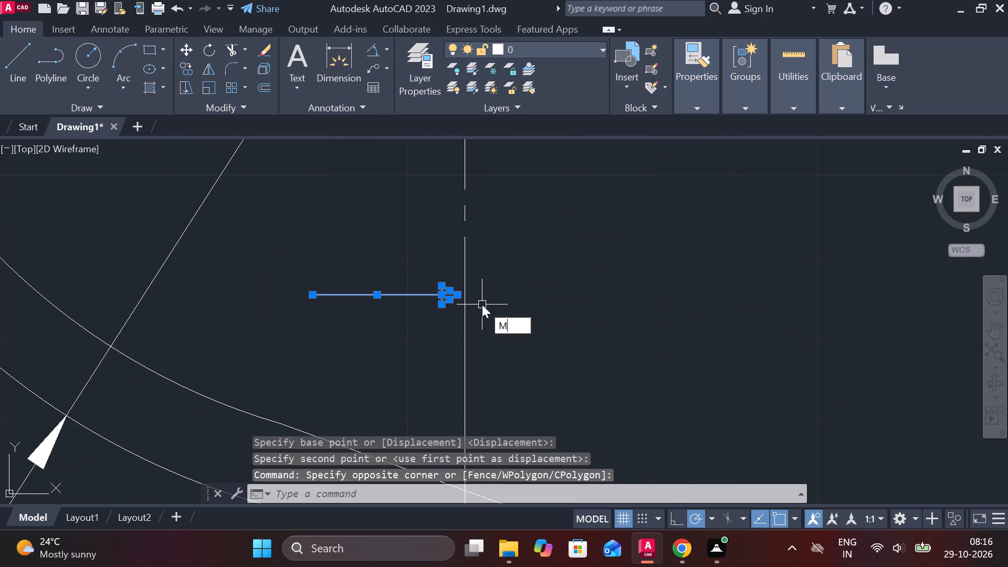
{"action": "key", "text": "Return"}
{"action": "scroll", "coordinate": [436, 289], "scroll_direction": "up", "scroll_amount": 4}
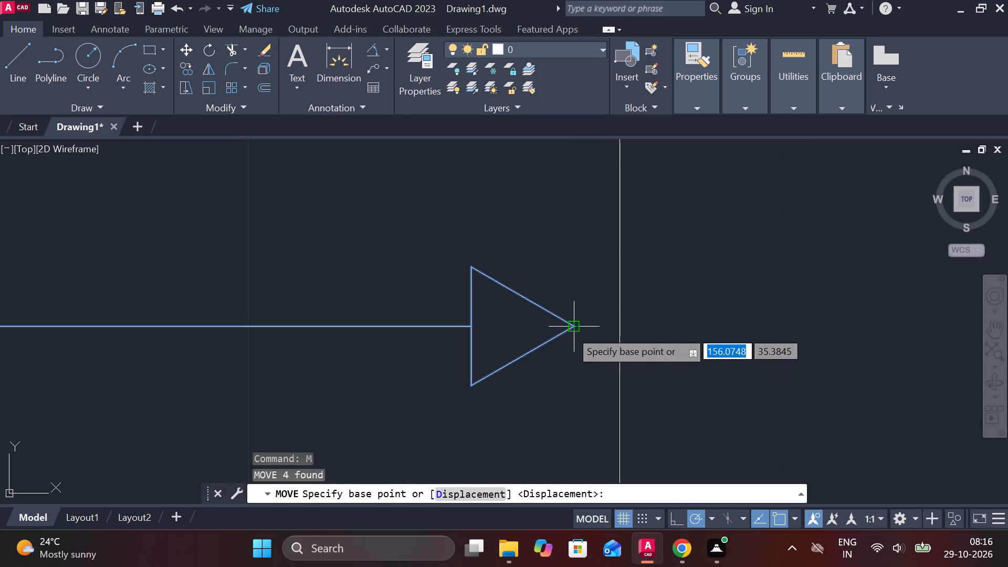
{"action": "left_click", "coordinate": [570, 330]}
{"action": "left_click", "coordinate": [615, 332]}
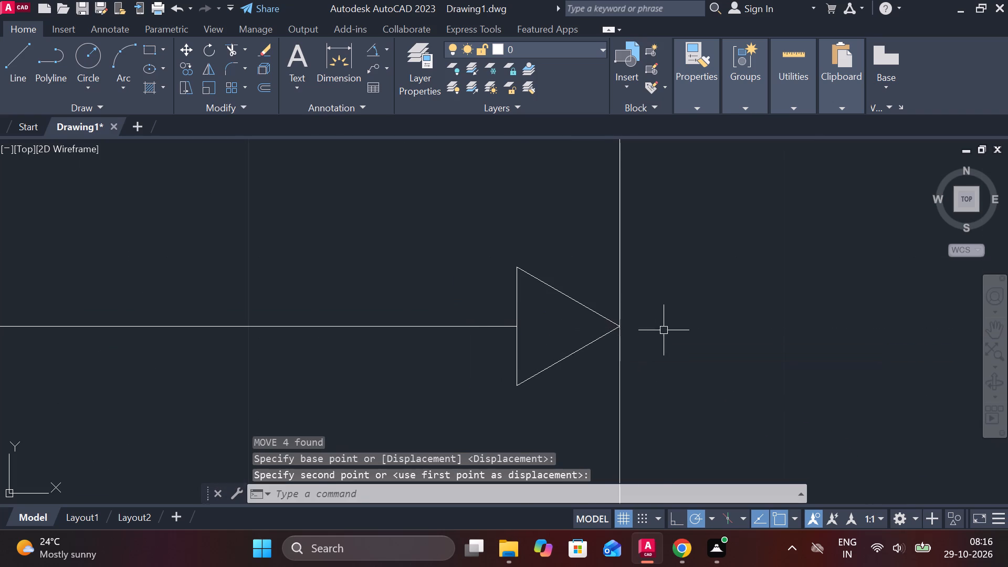
Add the centred multiline text label Z with a text height of 4 just above the arrow.
{"action": "scroll", "coordinate": [666, 330], "scroll_direction": "down", "scroll_amount": 6}
{"action": "scroll", "coordinate": [721, 341], "scroll_direction": "down", "scroll_amount": 1}
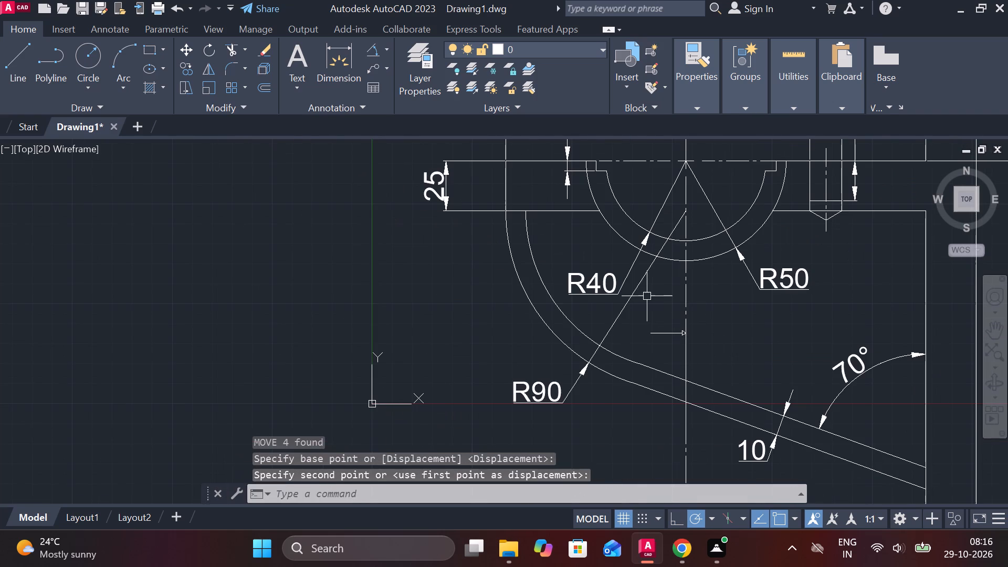
{"action": "scroll", "coordinate": [660, 302], "scroll_direction": "up", "scroll_amount": 2}
{"action": "middle_click_drag", "start_coordinate": [655, 310], "coordinate": [557, 307]}
{"action": "scroll", "coordinate": [569, 342], "scroll_direction": "up", "scroll_amount": 1}
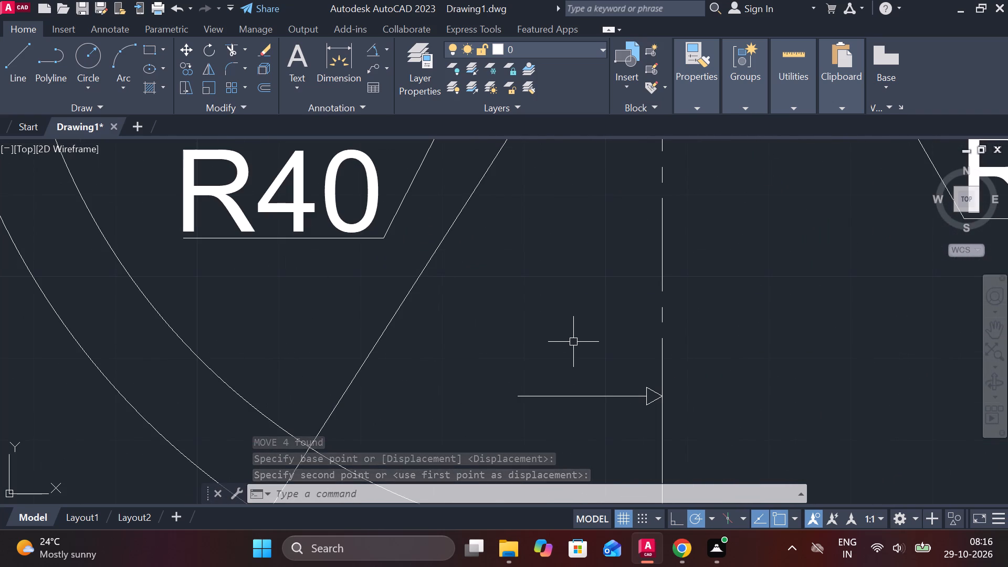
{"action": "type", "text": "T"}
{"action": "key", "text": "space"}
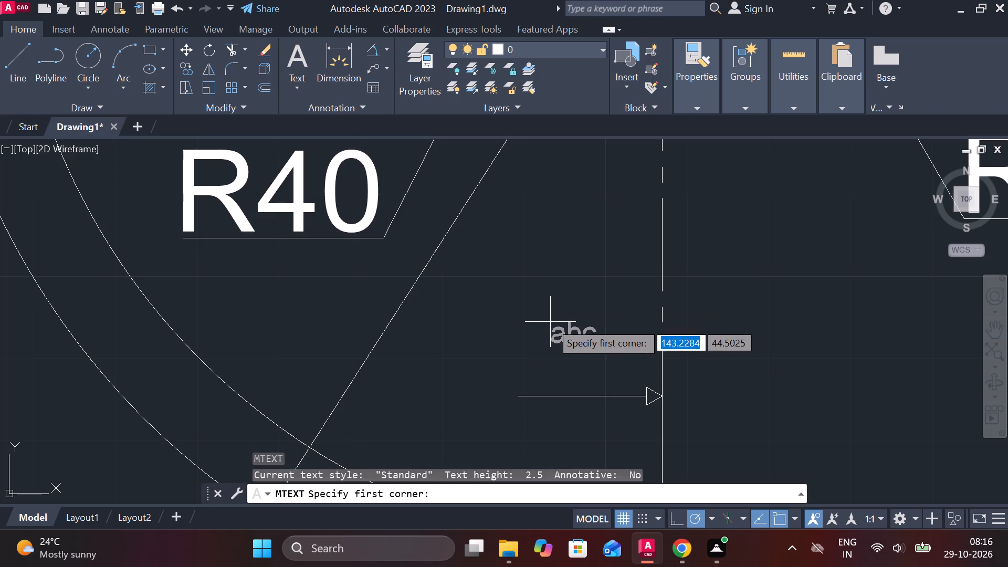
{"action": "left_click", "coordinate": [534, 325]}
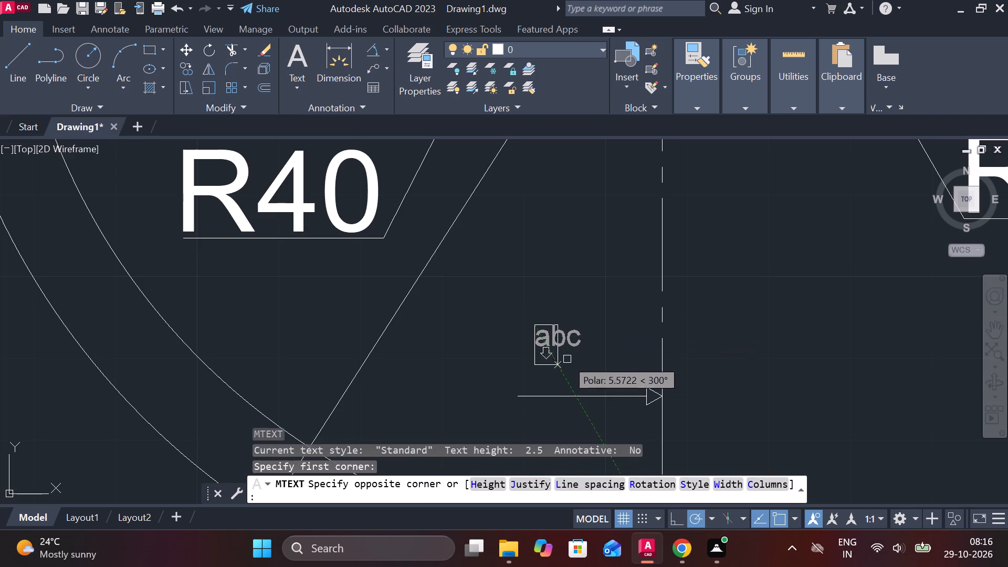
{"action": "left_click", "coordinate": [612, 383]}
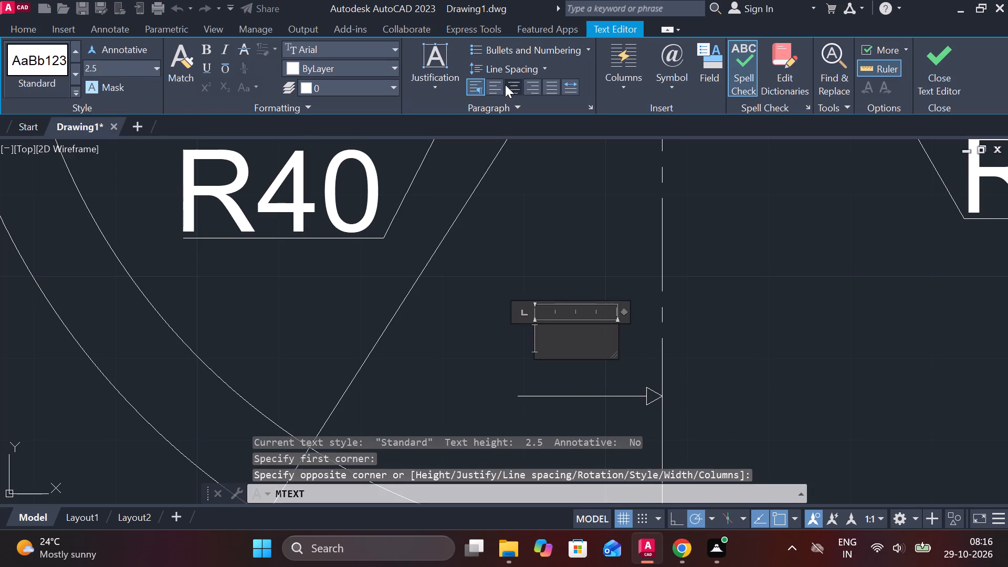
{"action": "left_click", "coordinate": [503, 86]}
{"action": "left_click", "coordinate": [510, 86]}
{"action": "left_click", "coordinate": [132, 75]}
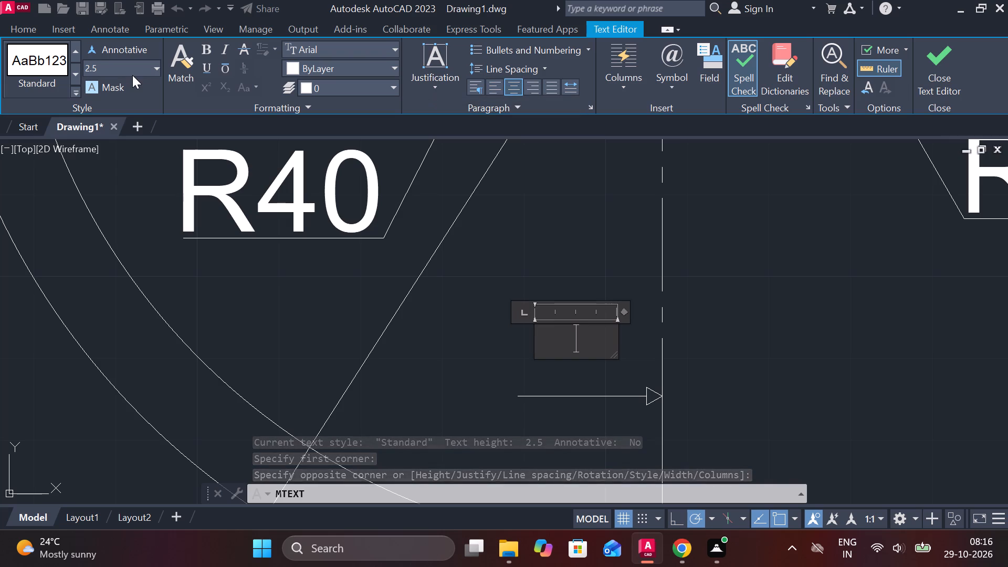
{"action": "key", "text": "4"}
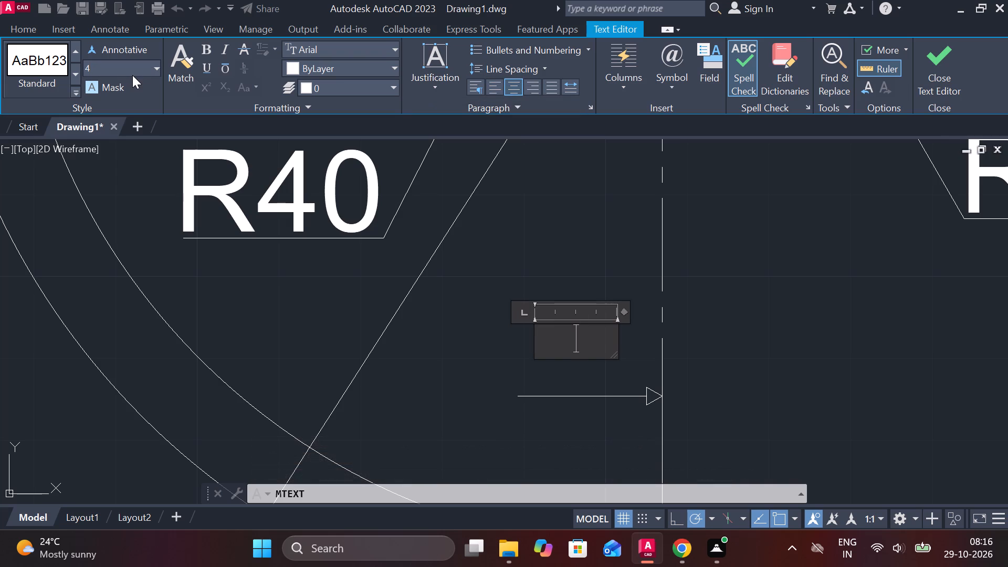
{"action": "key", "text": "Return"}
{"action": "key", "text": "z"}
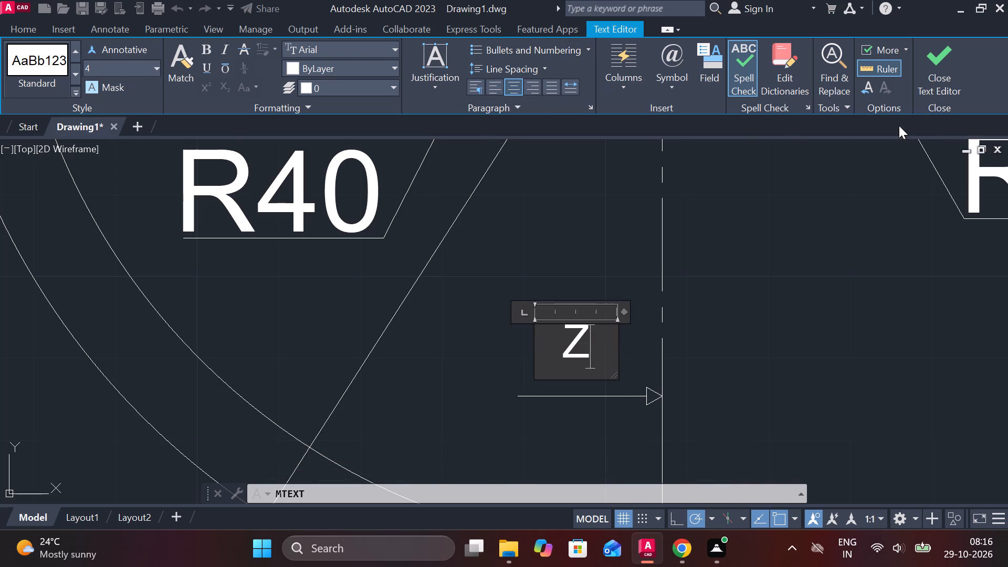
{"action": "left_click", "coordinate": [925, 83]}
{"action": "scroll", "coordinate": [736, 215], "scroll_direction": "down", "scroll_amount": 2}
{"action": "scroll", "coordinate": [741, 279], "scroll_direction": "down", "scroll_amount": 1}
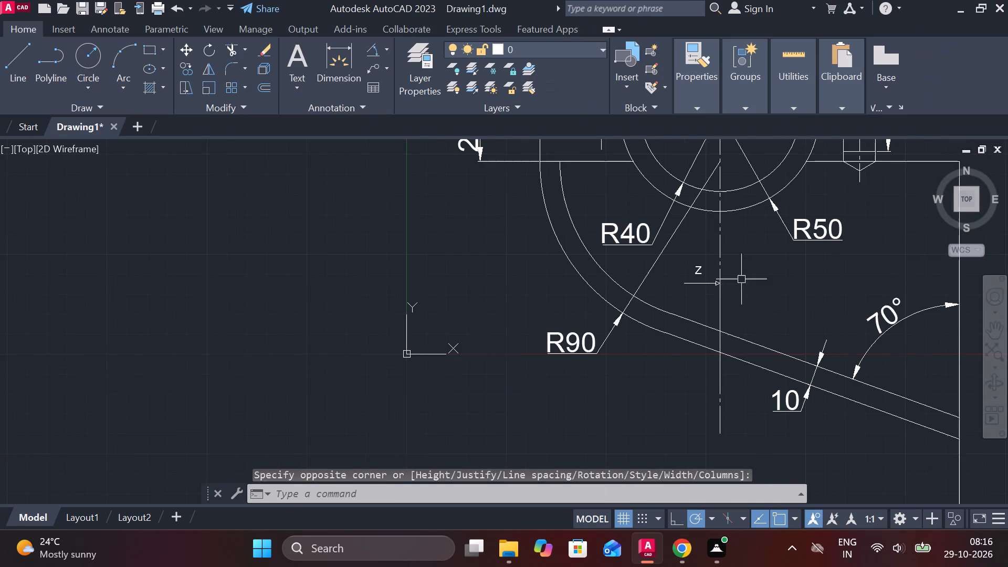
Set the text height of the Z label above the view arrow to 6.
{"action": "scroll", "coordinate": [739, 292], "scroll_direction": "up", "scroll_amount": 1}
{"action": "scroll", "coordinate": [739, 292], "scroll_direction": "down", "scroll_amount": 2}
{"action": "scroll", "coordinate": [744, 290], "scroll_direction": "up", "scroll_amount": 4}
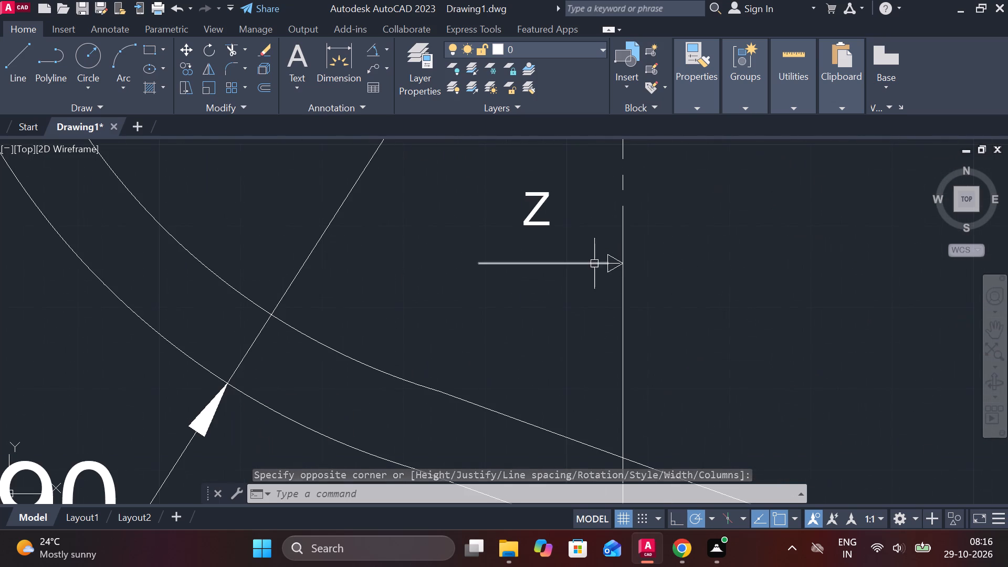
{"action": "double_click", "coordinate": [531, 200]}
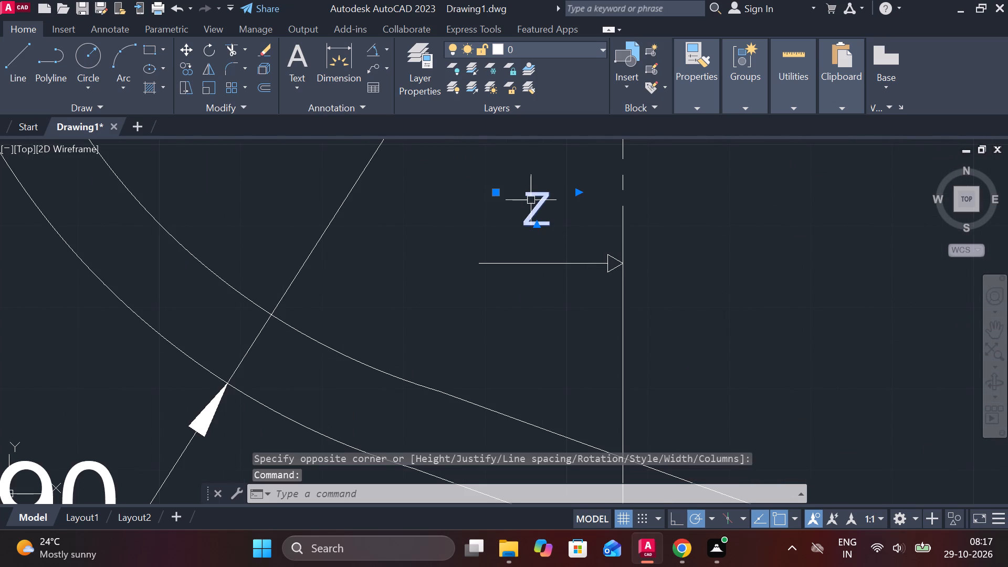
{"action": "double_click", "coordinate": [540, 204]}
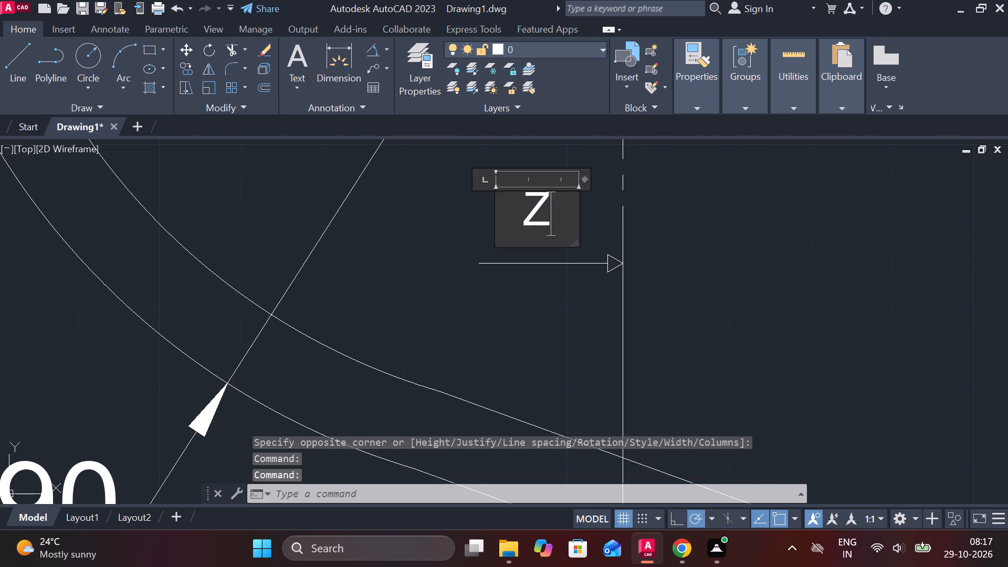
{"action": "left_click", "coordinate": [540, 204]}
{"action": "left_click_drag", "start_coordinate": [540, 204], "coordinate": [523, 204]}
{"action": "left_click_drag", "start_coordinate": [523, 204], "coordinate": [516, 204]}
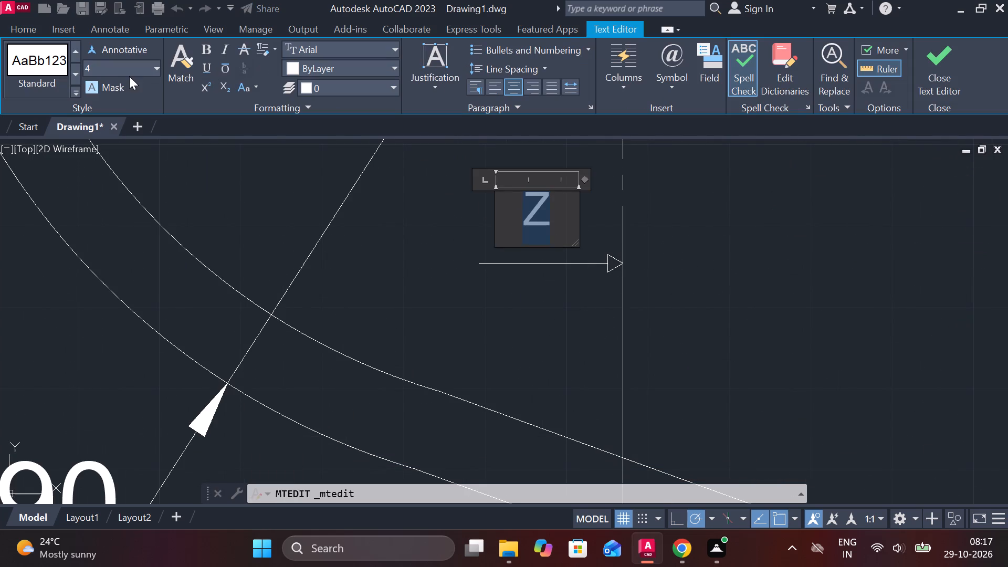
{"action": "left_click", "coordinate": [113, 69]}
{"action": "key", "text": "6"}
{"action": "key", "text": "Return"}
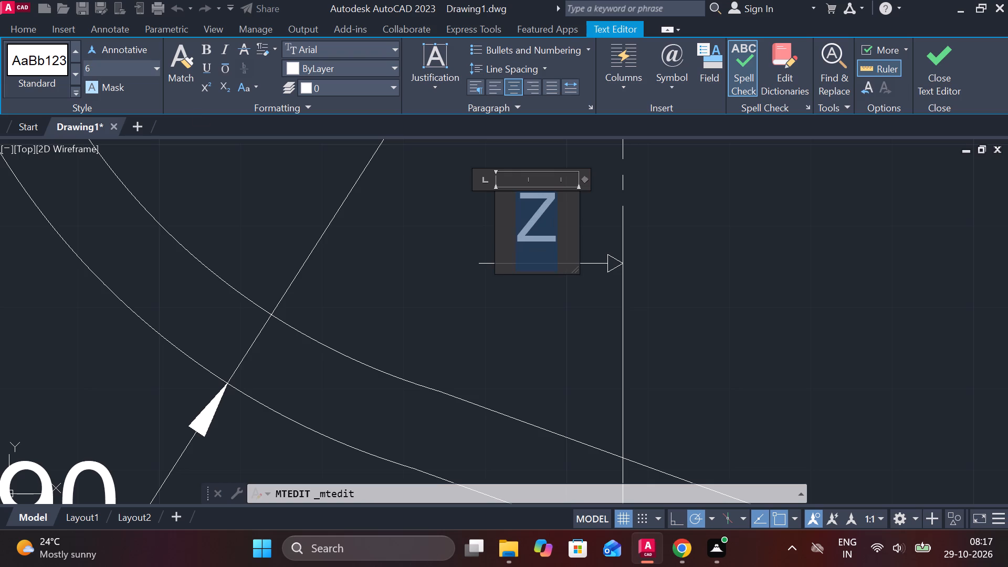
{"action": "left_click", "coordinate": [925, 45]}
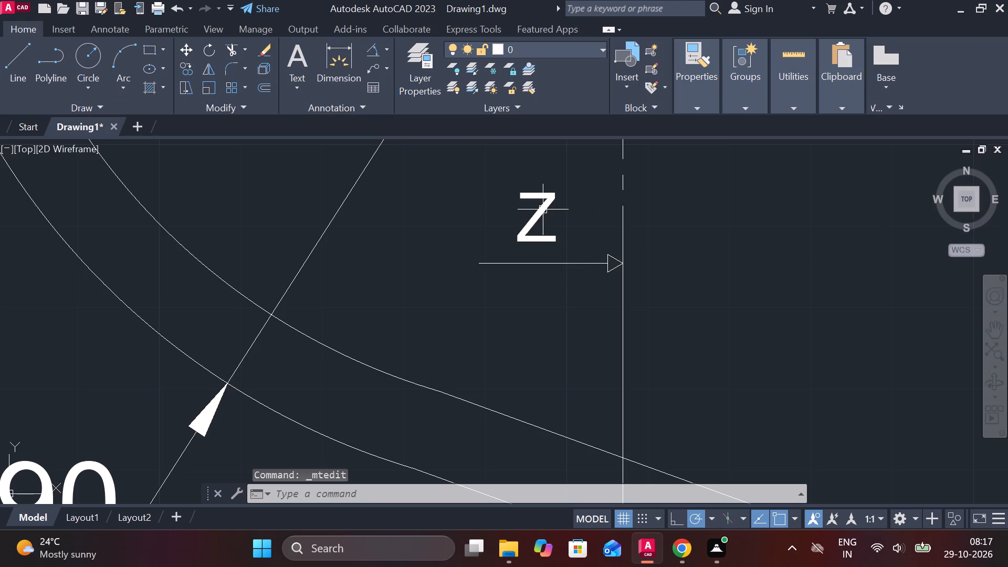
Copy the Z label and its whole arrow by the arrow tip, down the vertical centreline to just below the inclined rib.
{"action": "left_click", "coordinate": [464, 161]}
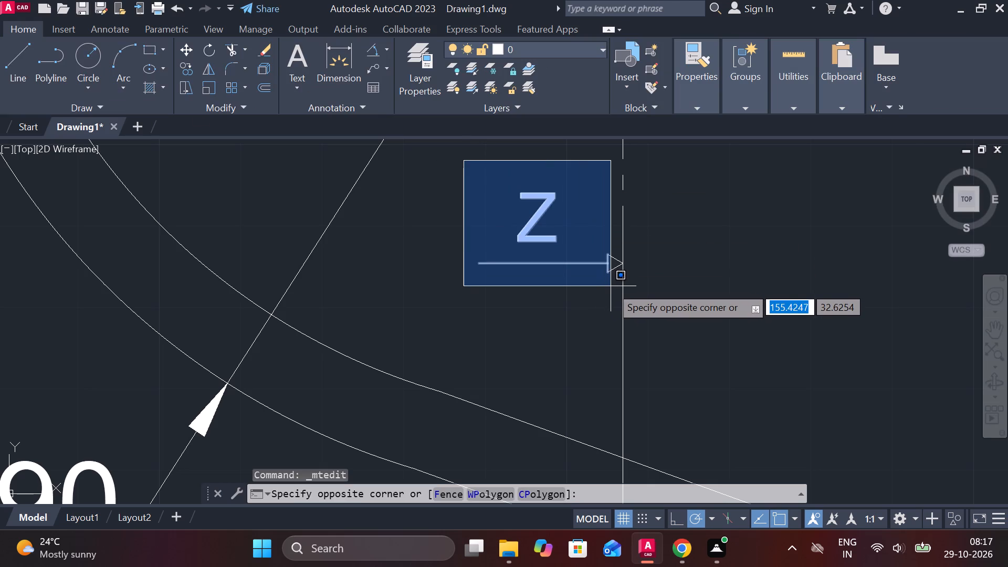
{"action": "left_click", "coordinate": [621, 281]}
{"action": "scroll", "coordinate": [621, 270], "scroll_direction": "up", "scroll_amount": 3}
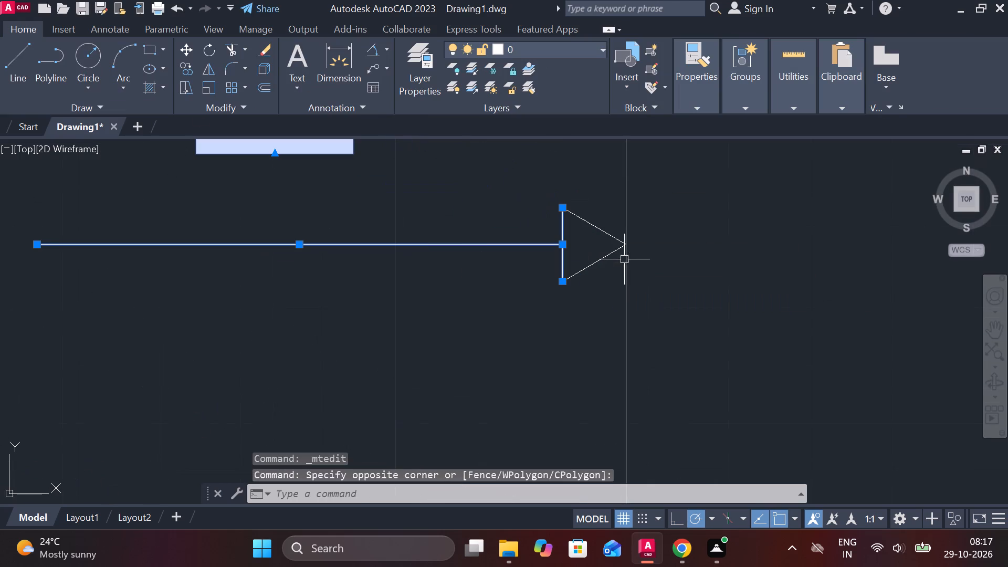
{"action": "left_click", "coordinate": [607, 232]}
{"action": "left_click", "coordinate": [600, 259]}
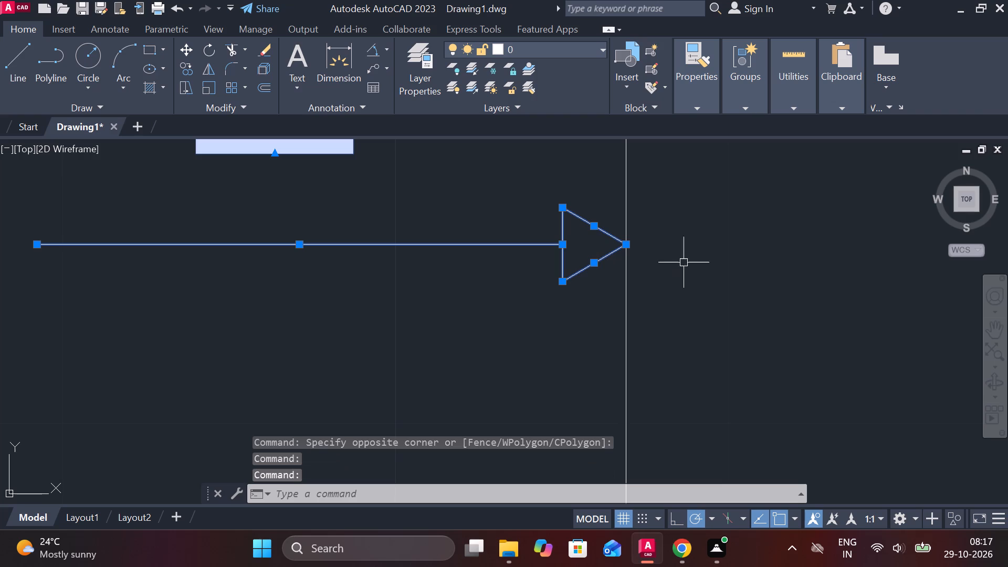
{"action": "key", "text": "v"}
{"action": "key", "text": "BackSpace"}
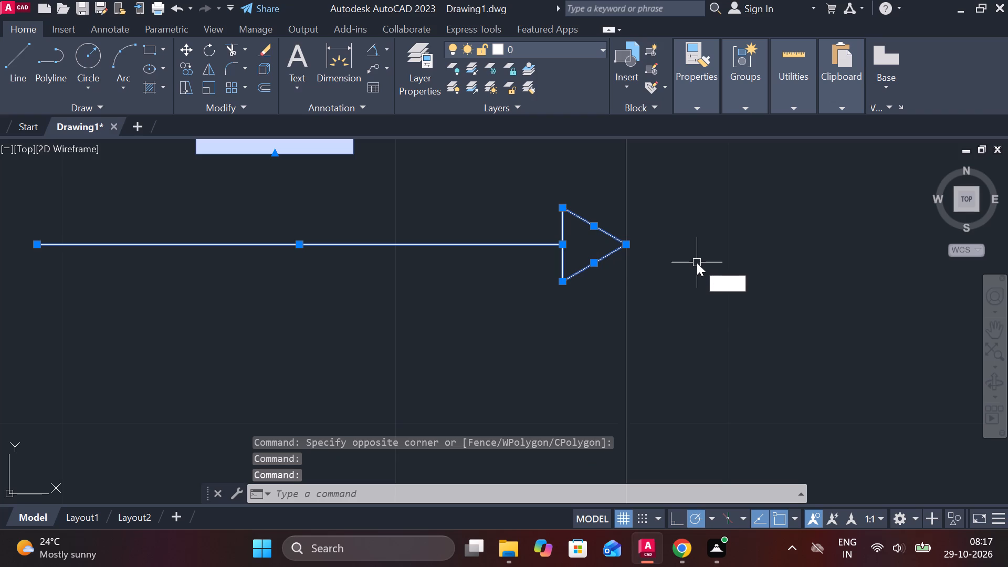
{"action": "type", "text": "CO"}
{"action": "key", "text": "Return"}
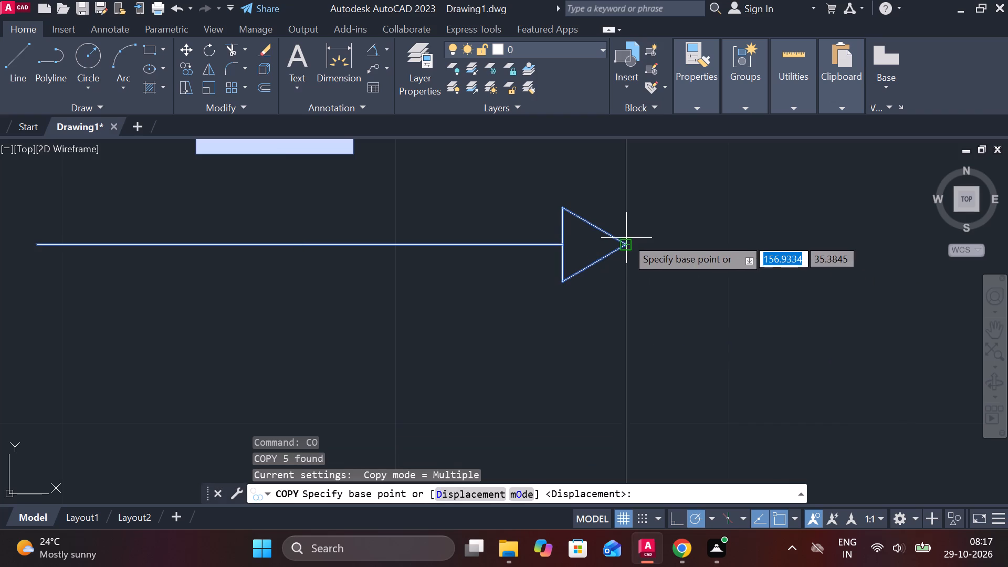
{"action": "left_click", "coordinate": [626, 238]}
{"action": "scroll", "coordinate": [626, 238], "scroll_direction": "down", "scroll_amount": 3}
{"action": "scroll", "coordinate": [639, 300], "scroll_direction": "down", "scroll_amount": 3}
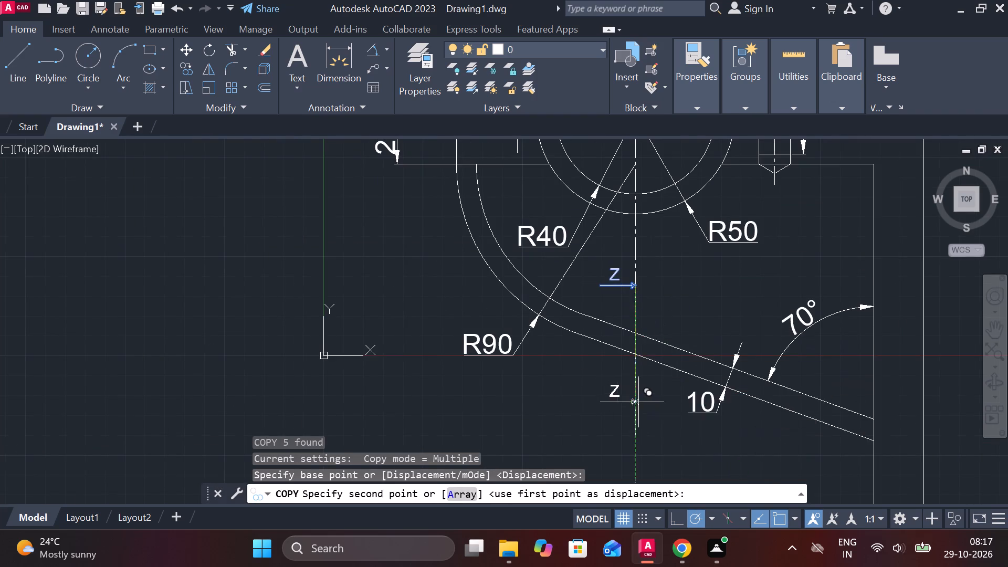
{"action": "scroll", "coordinate": [635, 393], "scroll_direction": "up", "scroll_amount": 3}
{"action": "left_click", "coordinate": [636, 318]}
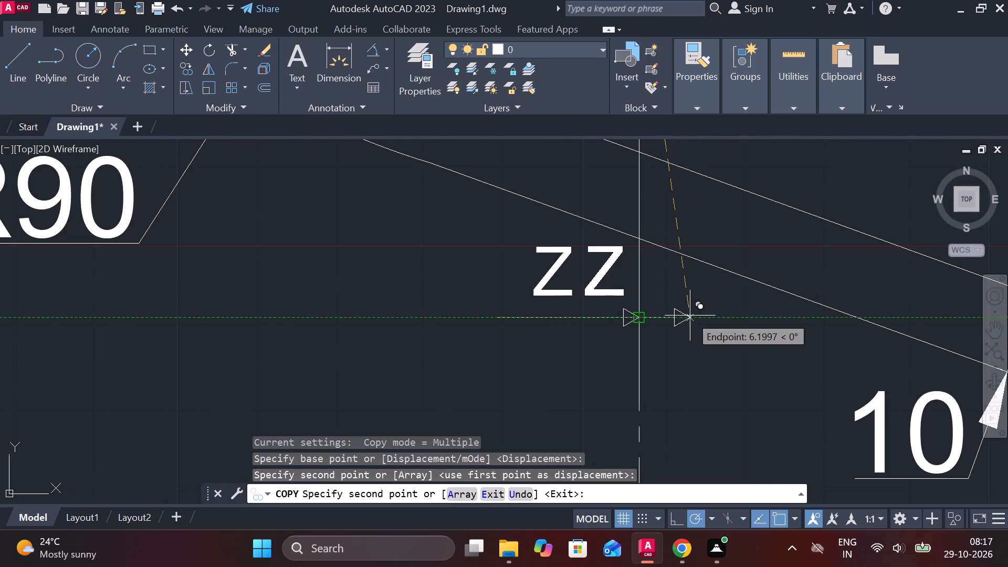
{"action": "scroll", "coordinate": [691, 316], "scroll_direction": "down", "scroll_amount": 2}
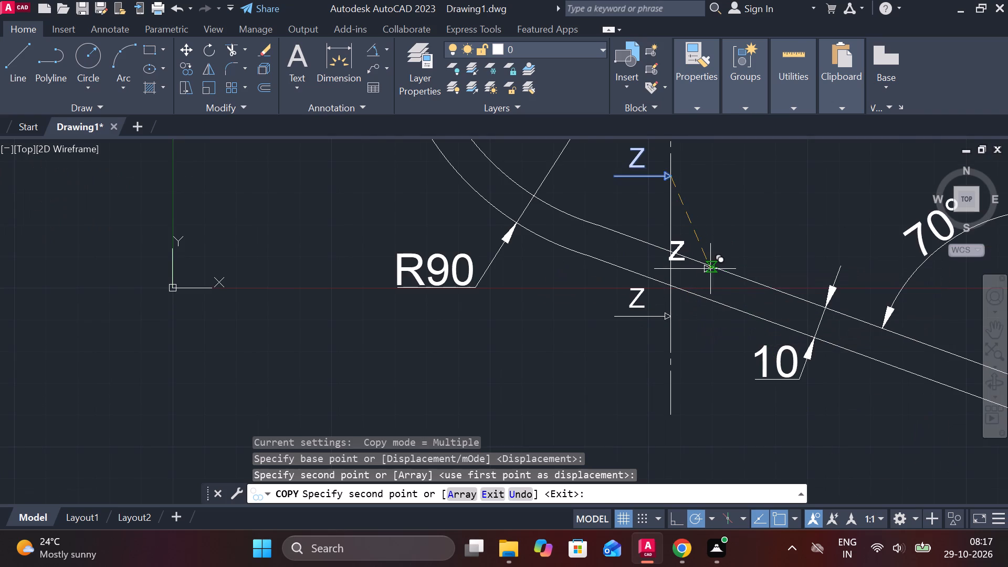
{"action": "key", "text": "ctrl+z"}
{"action": "scroll", "coordinate": [618, 353], "scroll_direction": "down", "scroll_amount": 4}
{"action": "middle_click_drag", "start_coordinate": [621, 363], "coordinate": [615, 343]}
{"action": "middle_click", "coordinate": [596, 301]}
{"action": "scroll", "coordinate": [596, 301], "scroll_direction": "down", "scroll_amount": 3}
{"action": "scroll", "coordinate": [604, 407], "scroll_direction": "up", "scroll_amount": 3}
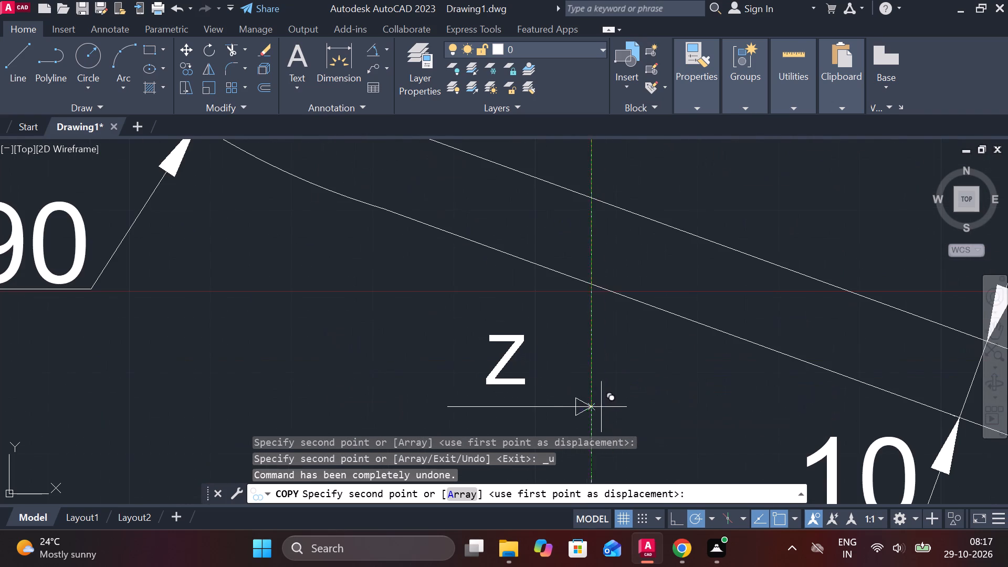
{"action": "left_click", "coordinate": [590, 414]}
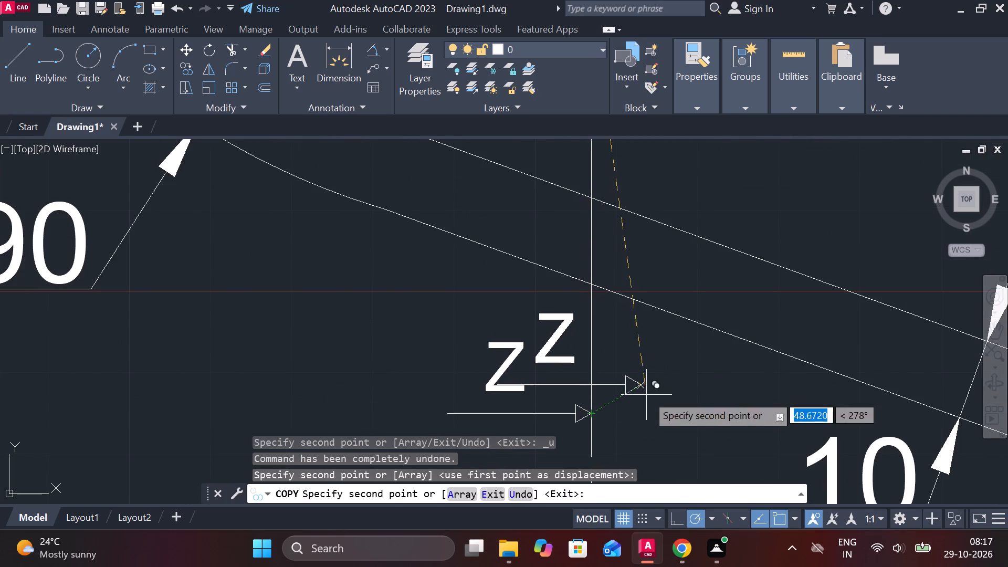
{"action": "key", "text": "Escape"}
Add a multiline text 1 with a text height of 10 between the two views, left of the 140 and 210 dimensions.
{"action": "scroll", "coordinate": [642, 351], "scroll_direction": "down", "scroll_amount": 3}
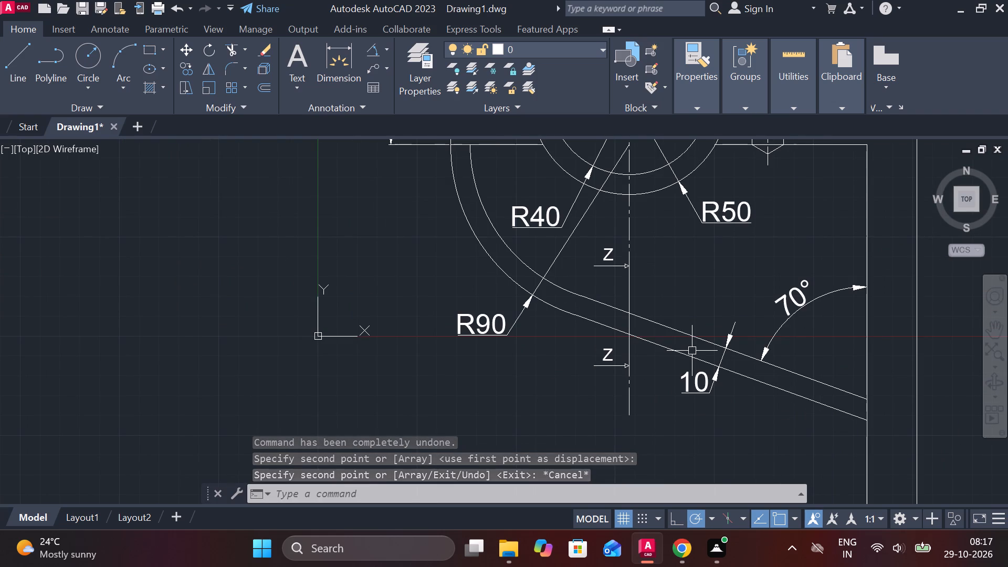
{"action": "scroll", "coordinate": [692, 351], "scroll_direction": "down", "scroll_amount": 2}
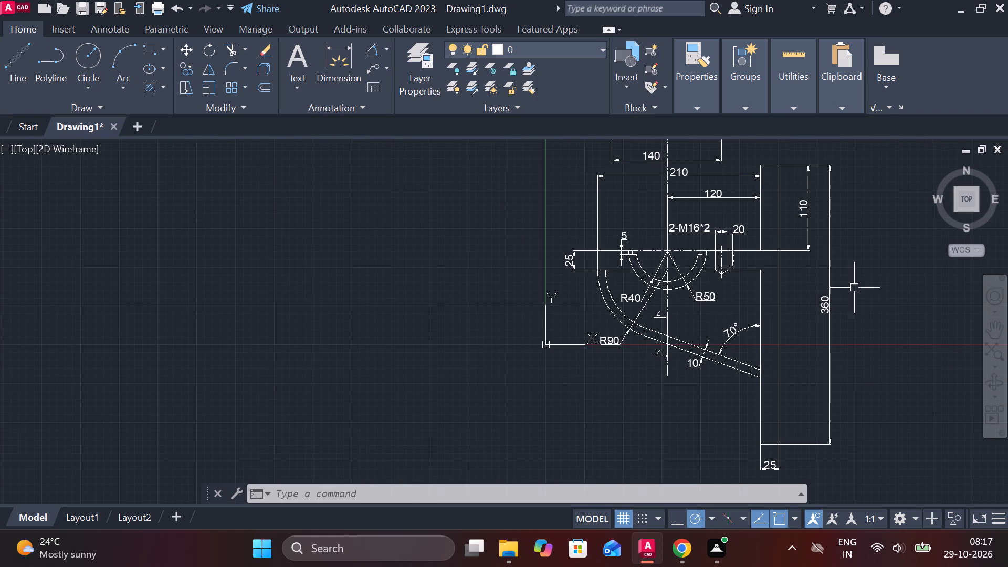
{"action": "middle_click_drag", "start_coordinate": [857, 301], "coordinate": [723, 291]}
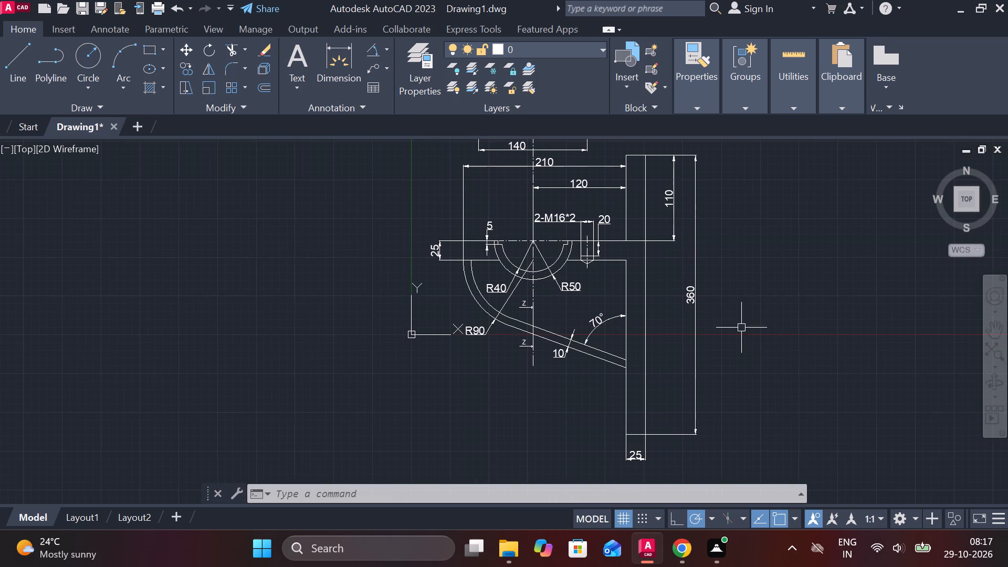
{"action": "scroll", "coordinate": [757, 315], "scroll_direction": "down", "scroll_amount": 1}
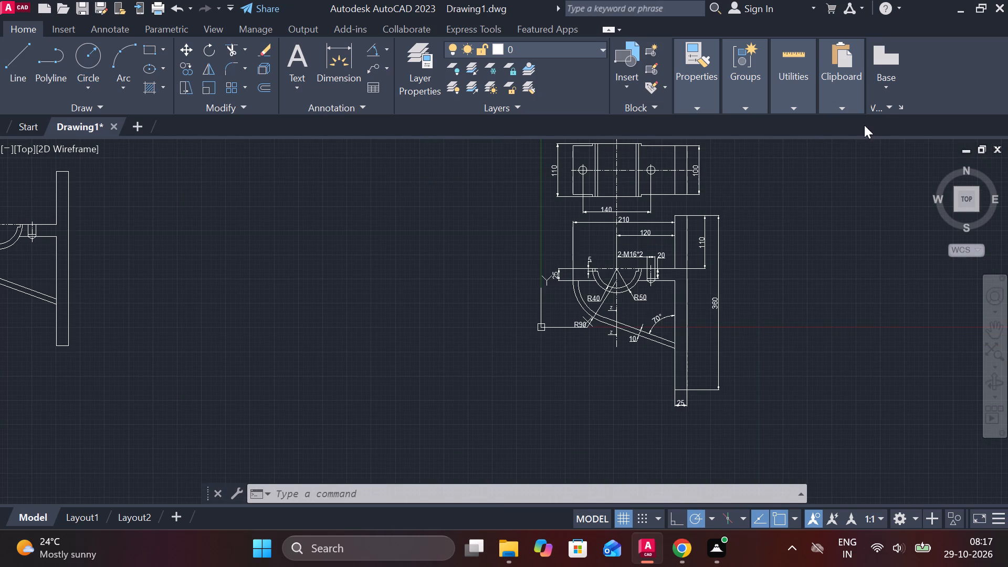
{"action": "middle_click_drag", "start_coordinate": [830, 172], "coordinate": [545, 203]}
{"action": "middle_click_drag", "start_coordinate": [498, 216], "coordinate": [545, 219]}
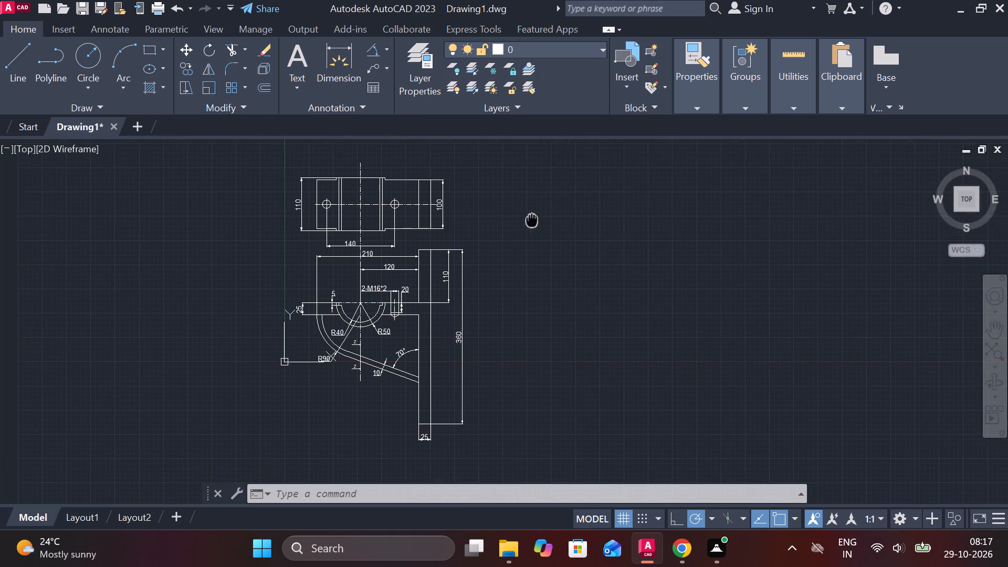
{"action": "middle_click_drag", "start_coordinate": [545, 219], "coordinate": [556, 219]}
{"action": "middle_click_drag", "start_coordinate": [542, 224], "coordinate": [617, 285]}
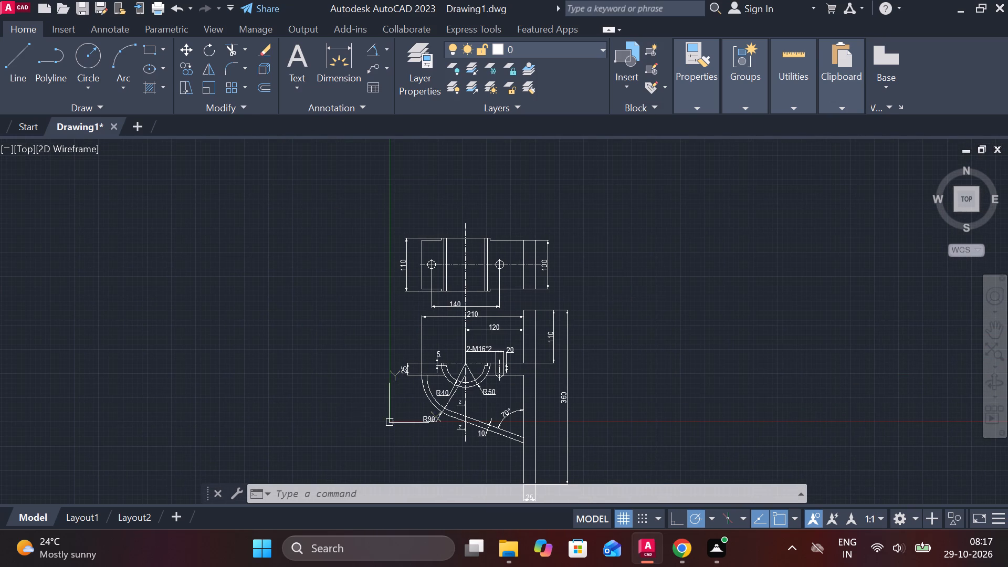
{"action": "scroll", "coordinate": [406, 336], "scroll_direction": "up", "scroll_amount": 3}
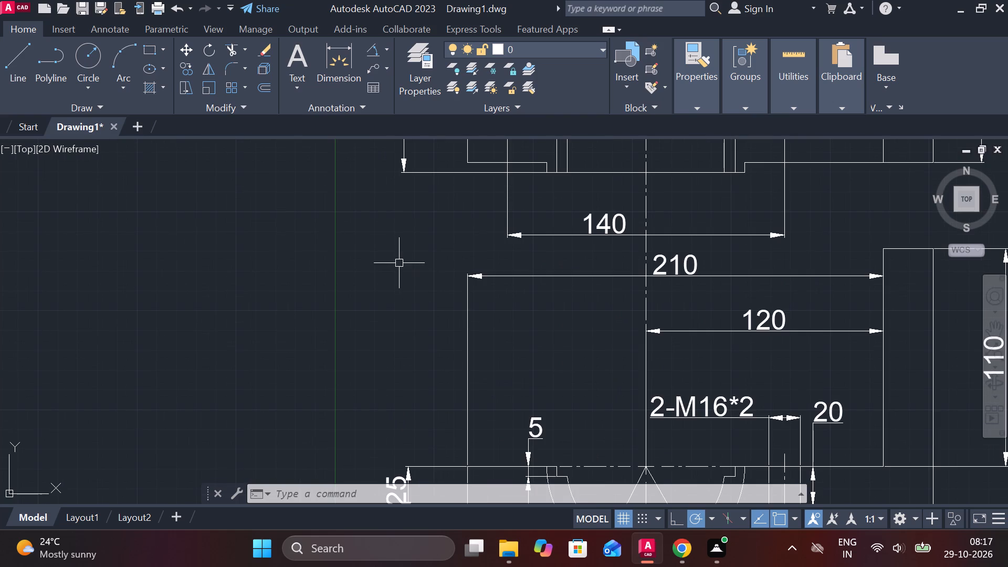
{"action": "type", "text": "T"}
{"action": "key", "text": "space"}
{"action": "left_click", "coordinate": [375, 233]}
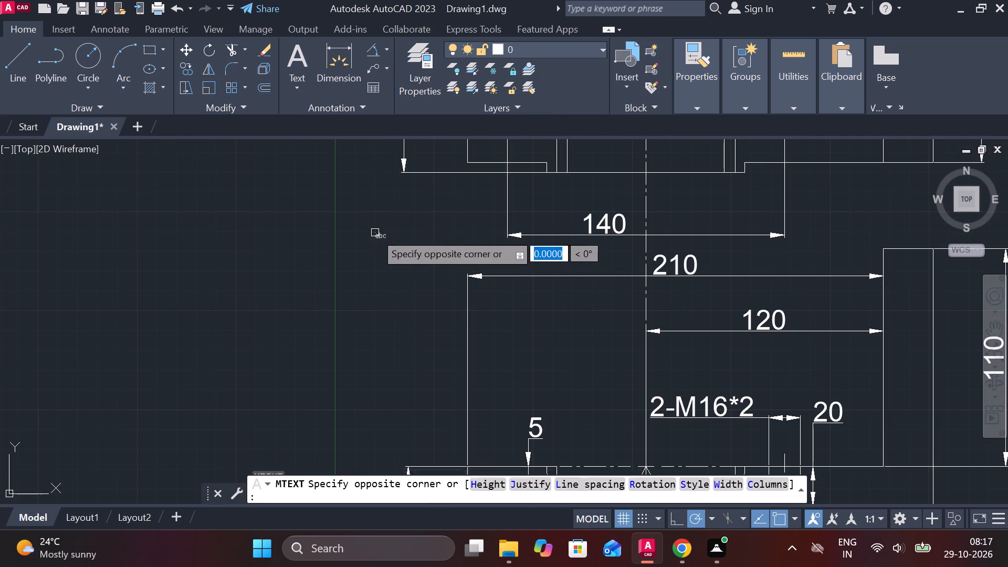
{"action": "left_click", "coordinate": [429, 291]}
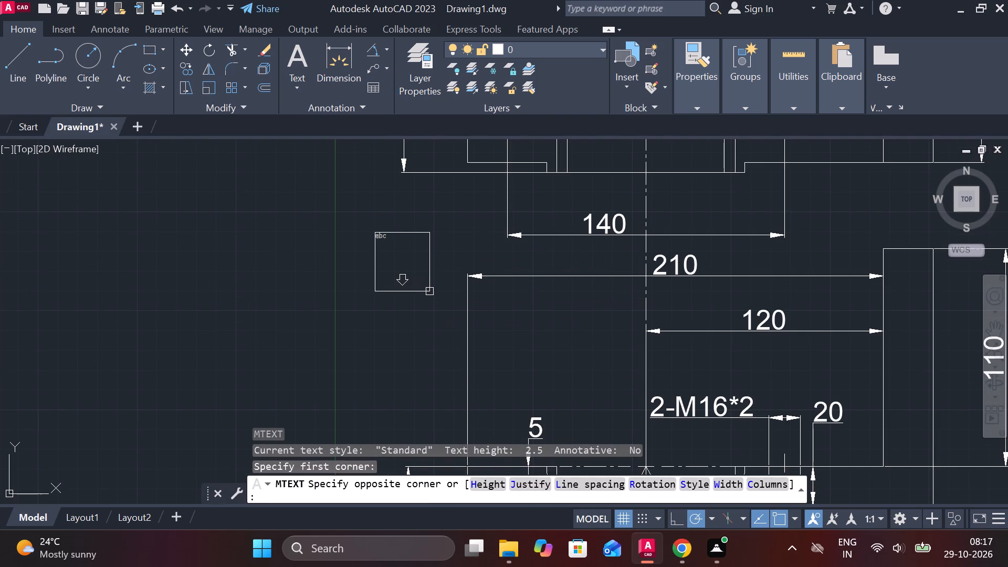
{"action": "left_click", "coordinate": [107, 71]}
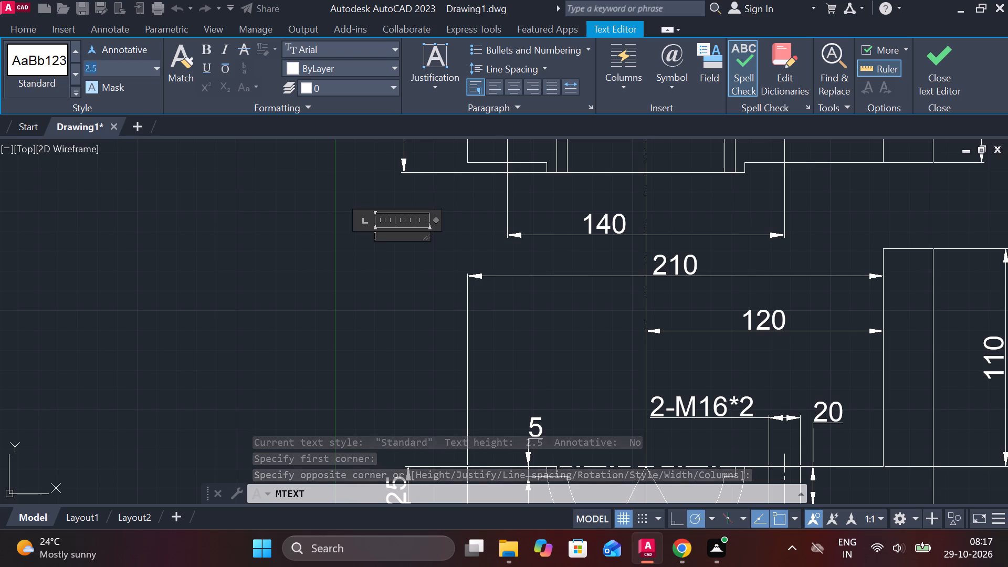
{"action": "type", "text": "10"}
{"action": "key", "text": "Return"}
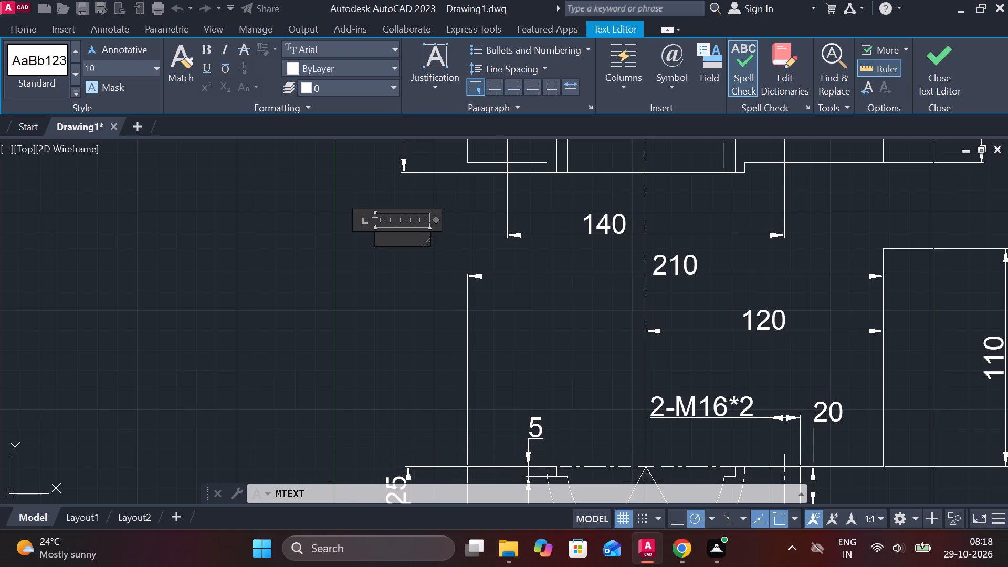
{"action": "key", "text": "1"}
{"action": "left_click", "coordinate": [933, 61]}
{"action": "scroll", "coordinate": [502, 253], "scroll_direction": "down", "scroll_amount": 2}
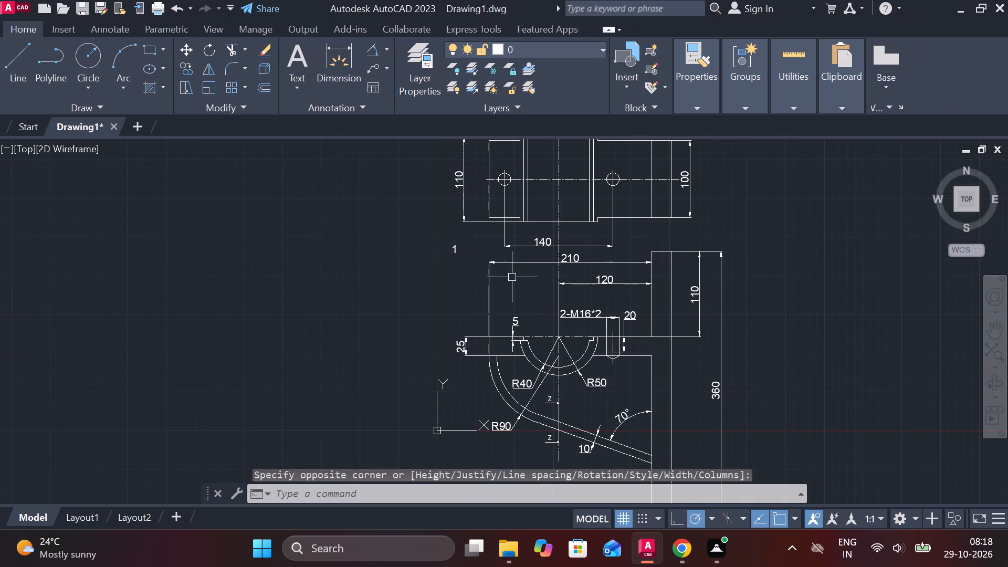
Set the text height of the number 1 label to 15.
{"action": "scroll", "coordinate": [466, 264], "scroll_direction": "up", "scroll_amount": 3}
{"action": "double_click", "coordinate": [414, 209]}
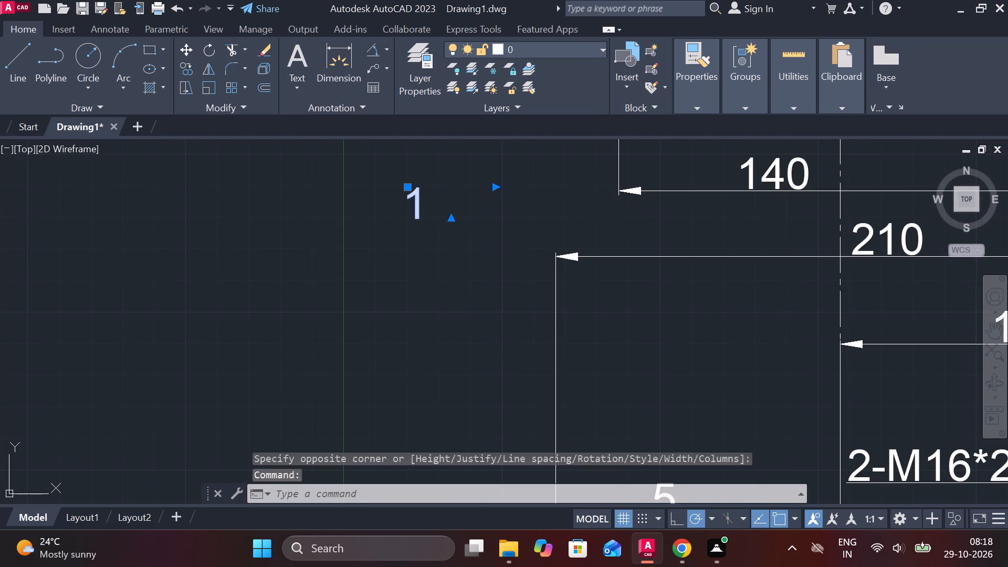
{"action": "left_click_drag", "start_coordinate": [434, 209], "coordinate": [391, 209]}
{"action": "left_click", "coordinate": [99, 65]}
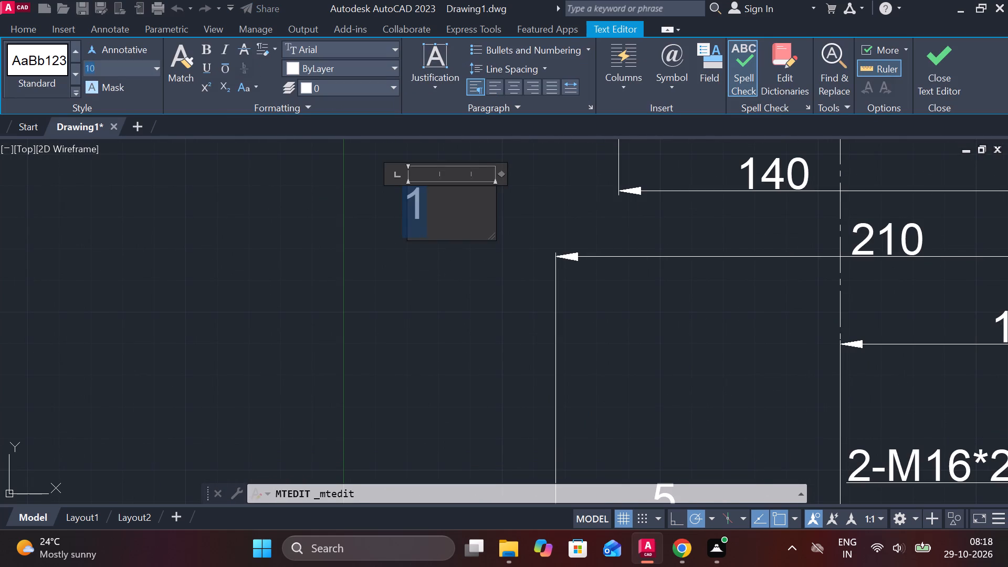
{"action": "type", "text": "15"}
{"action": "key", "text": "Return"}
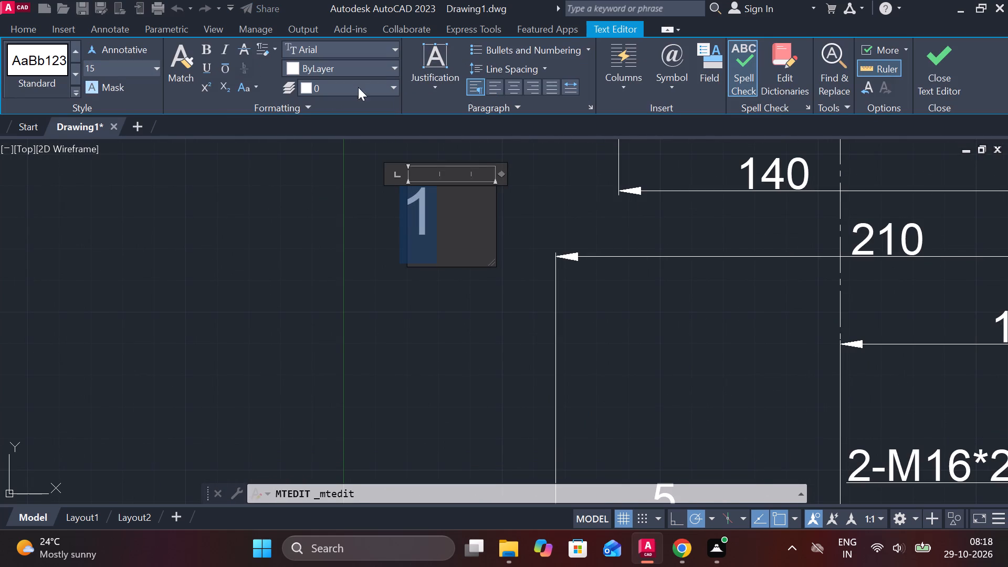
{"action": "left_click", "coordinate": [941, 71]}
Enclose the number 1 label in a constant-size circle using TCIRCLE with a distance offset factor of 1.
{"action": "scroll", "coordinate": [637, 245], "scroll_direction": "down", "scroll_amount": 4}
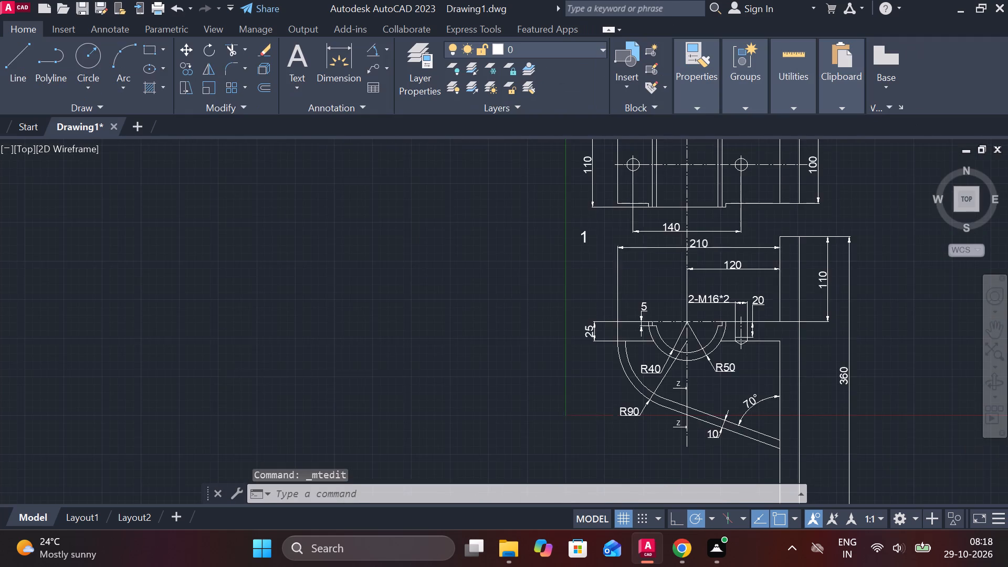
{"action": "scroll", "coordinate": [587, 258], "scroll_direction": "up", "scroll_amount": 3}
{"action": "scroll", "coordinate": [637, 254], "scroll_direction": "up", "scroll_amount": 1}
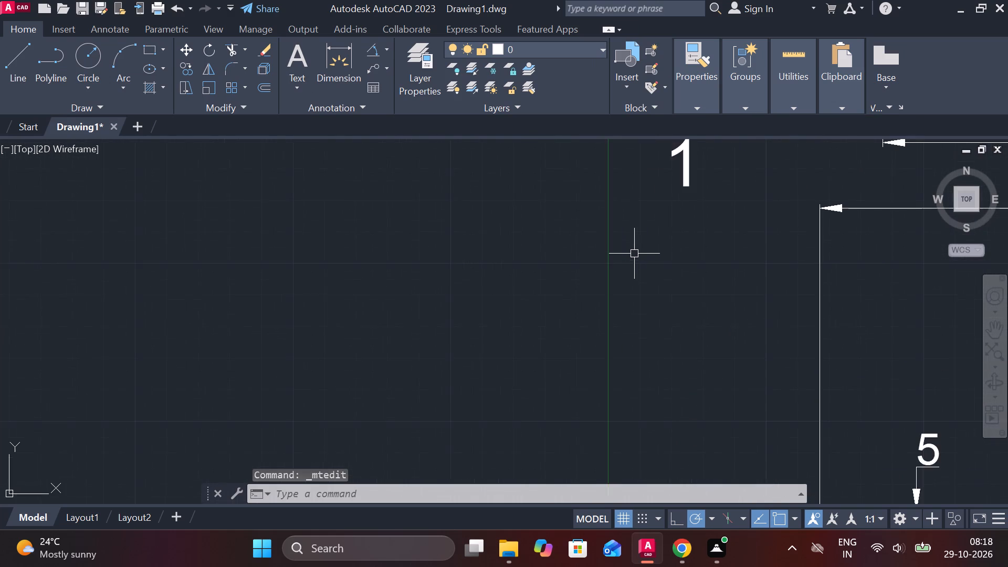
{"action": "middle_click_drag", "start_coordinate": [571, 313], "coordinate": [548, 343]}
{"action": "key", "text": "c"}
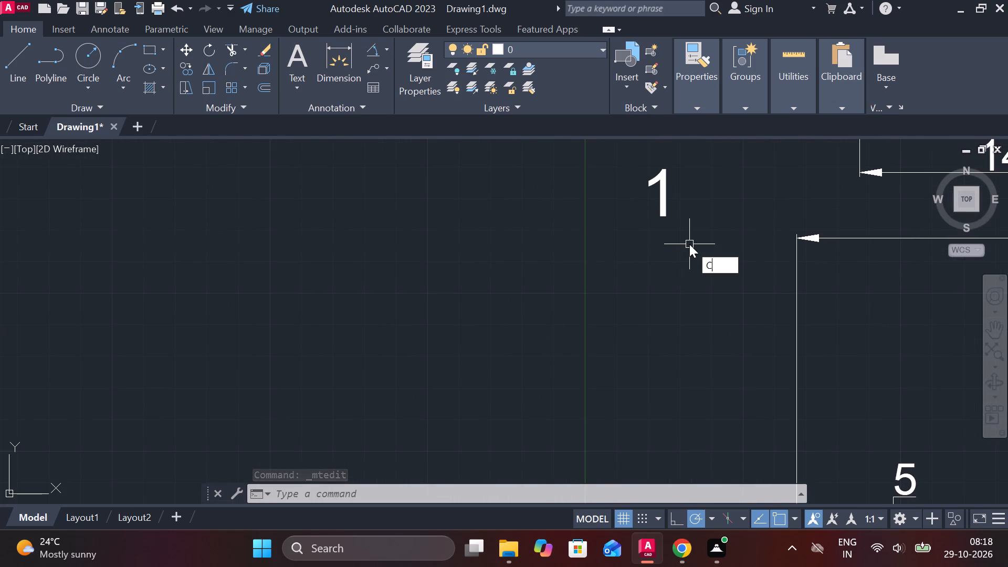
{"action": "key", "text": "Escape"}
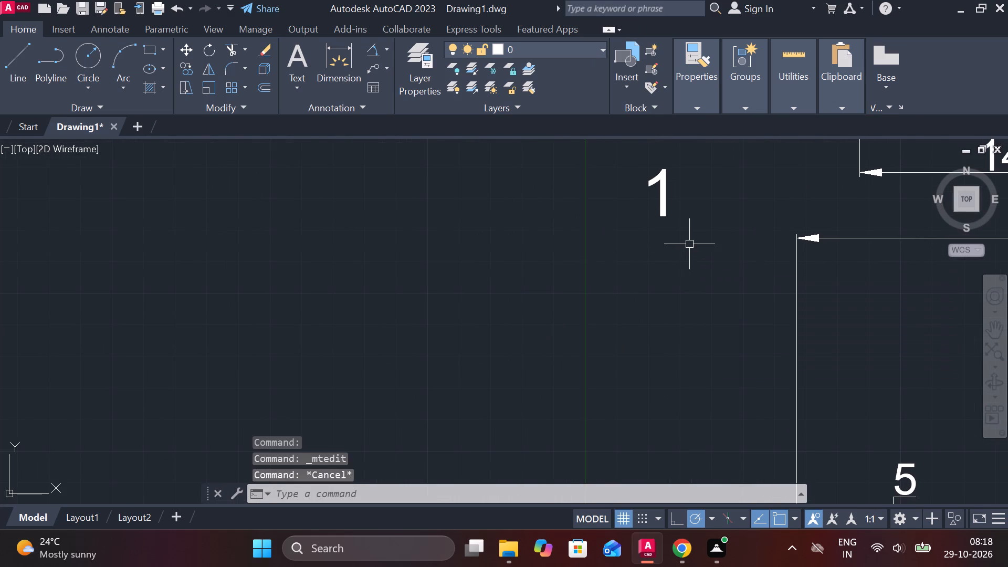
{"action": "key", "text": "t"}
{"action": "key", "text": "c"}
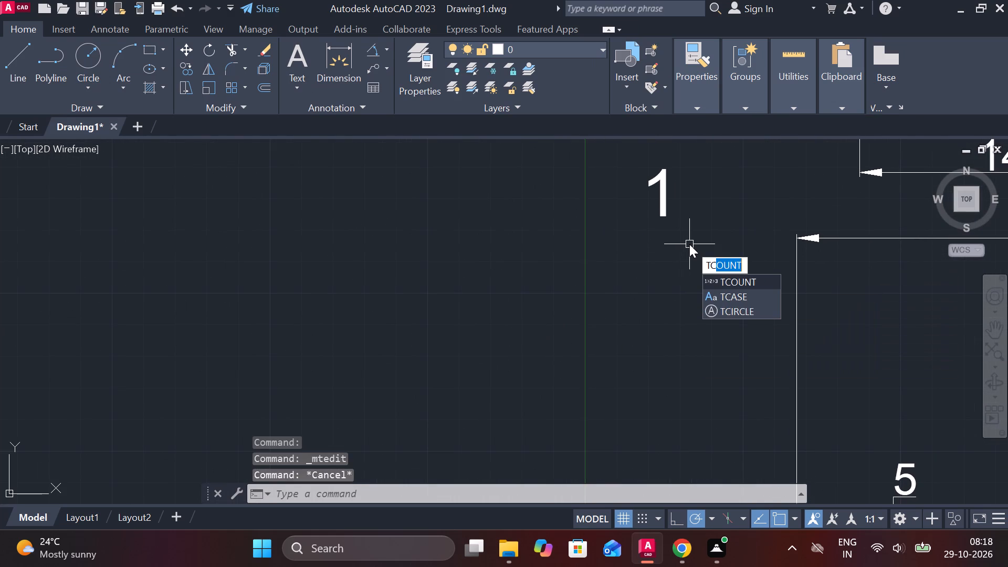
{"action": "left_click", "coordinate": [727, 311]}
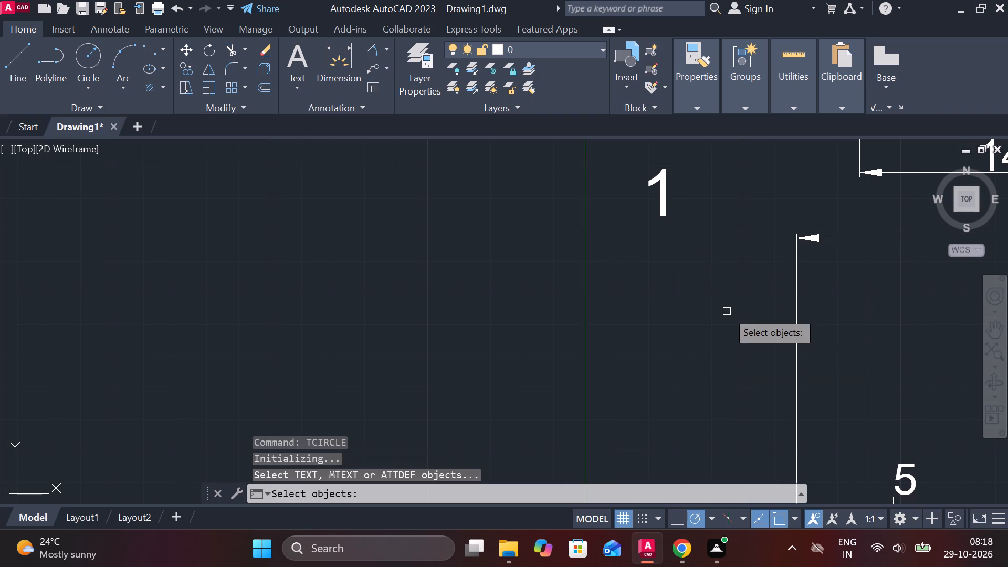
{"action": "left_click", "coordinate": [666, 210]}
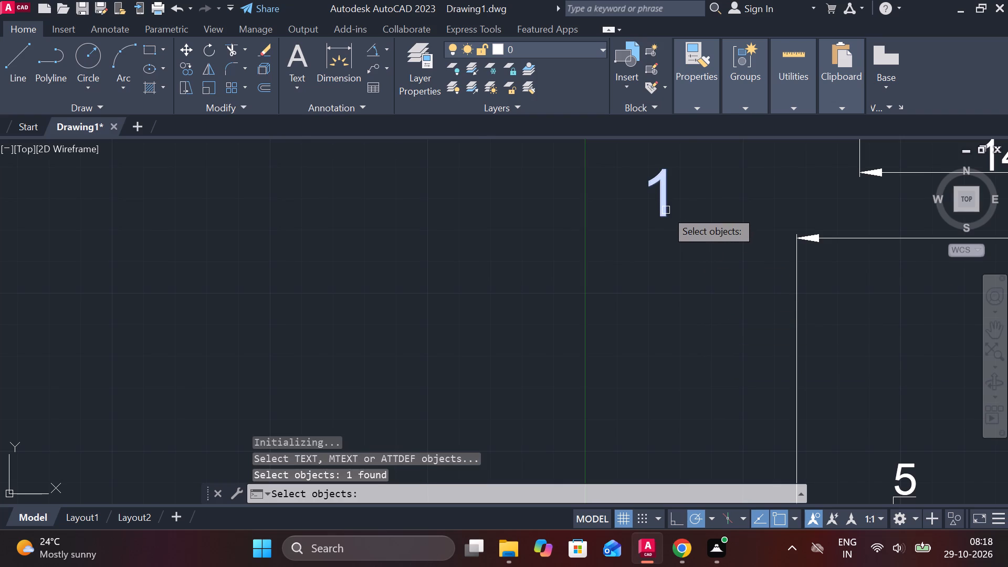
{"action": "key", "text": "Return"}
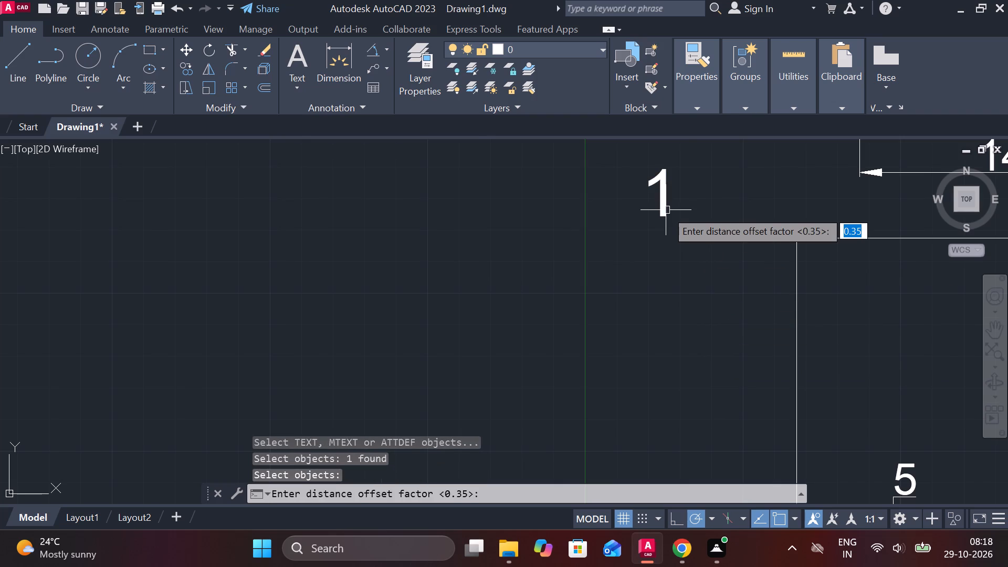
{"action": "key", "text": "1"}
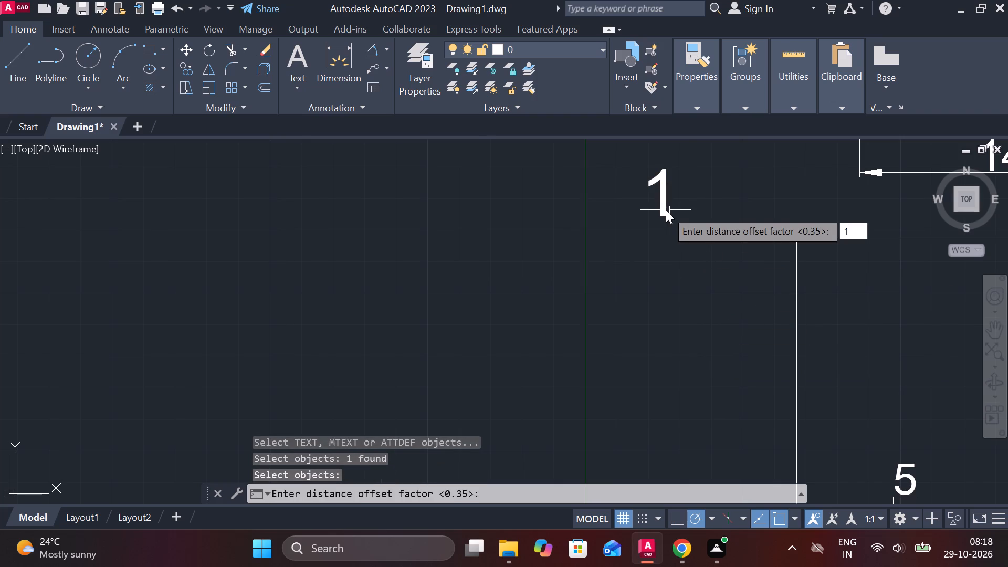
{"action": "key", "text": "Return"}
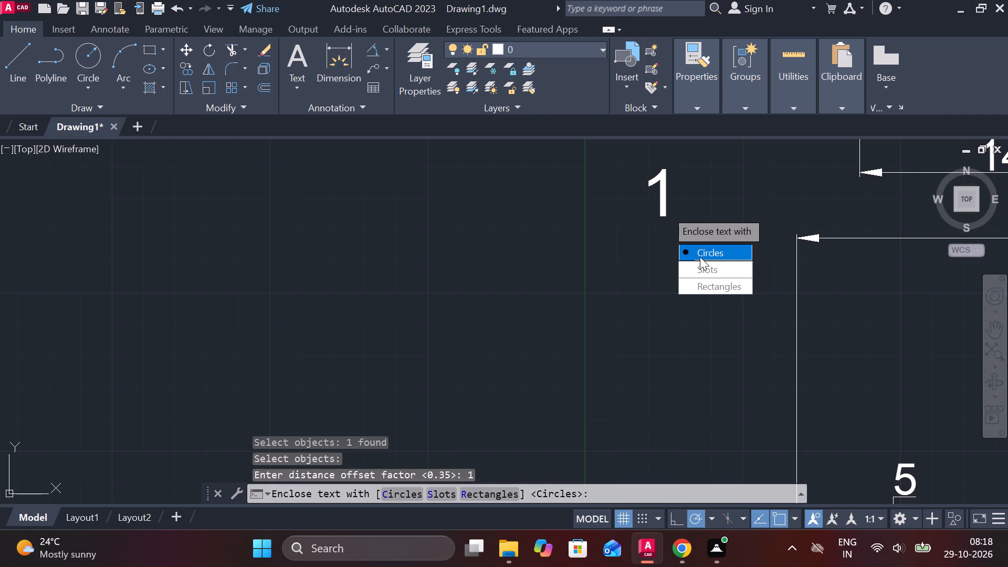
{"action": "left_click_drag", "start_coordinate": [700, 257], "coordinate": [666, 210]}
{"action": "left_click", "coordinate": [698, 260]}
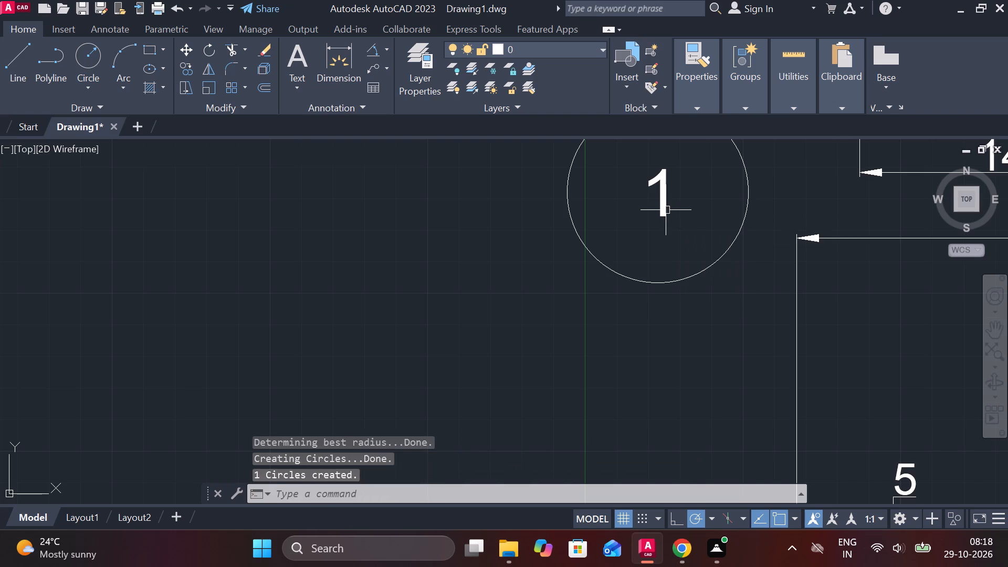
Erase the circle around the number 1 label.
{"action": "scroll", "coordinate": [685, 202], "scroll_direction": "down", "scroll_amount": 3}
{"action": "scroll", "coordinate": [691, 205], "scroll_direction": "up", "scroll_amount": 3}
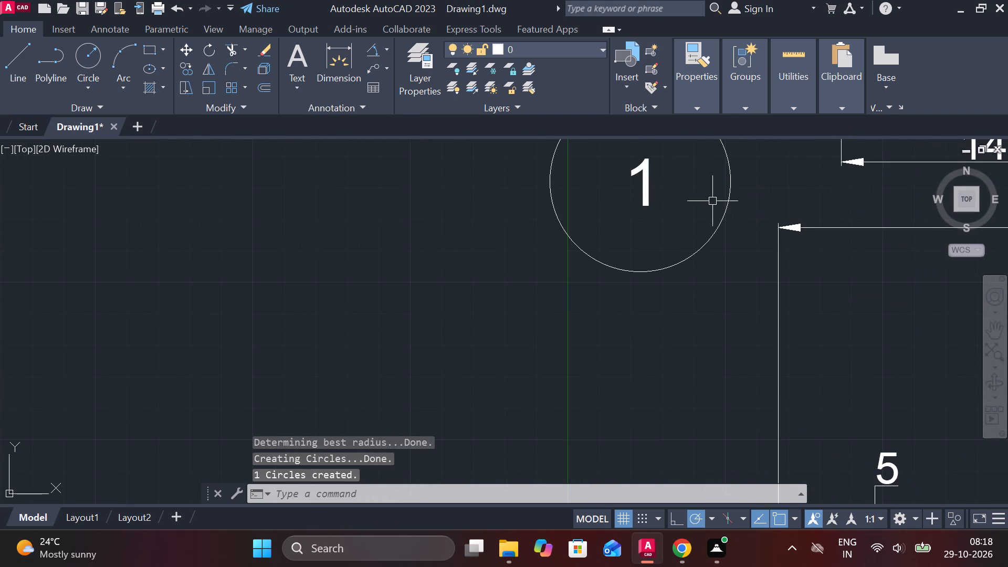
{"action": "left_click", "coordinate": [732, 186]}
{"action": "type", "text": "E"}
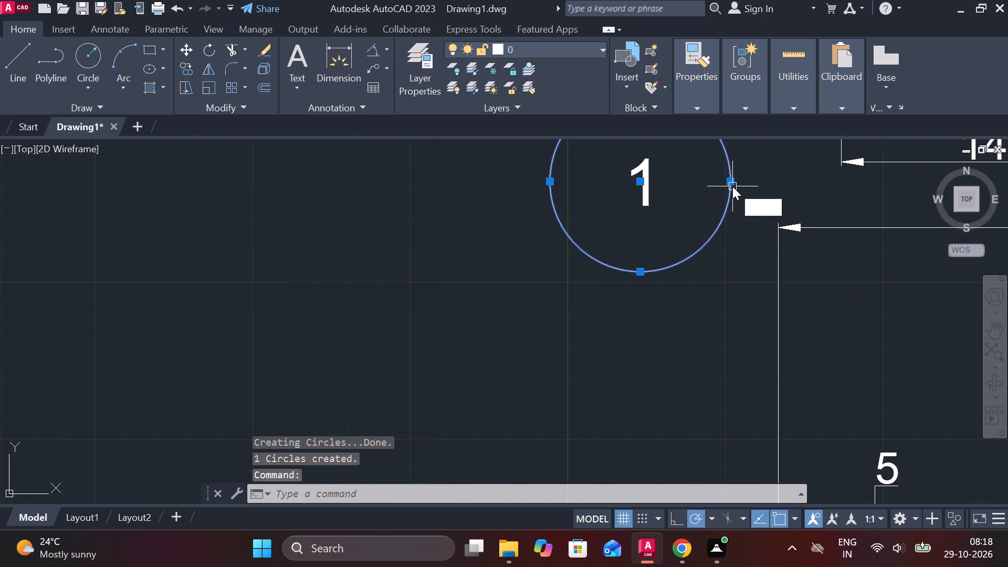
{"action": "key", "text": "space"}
Enclose the number 1 label in a constant-size circle using TCIRCLE with a distance offset factor of .3.
{"action": "type", "text": "TC"}
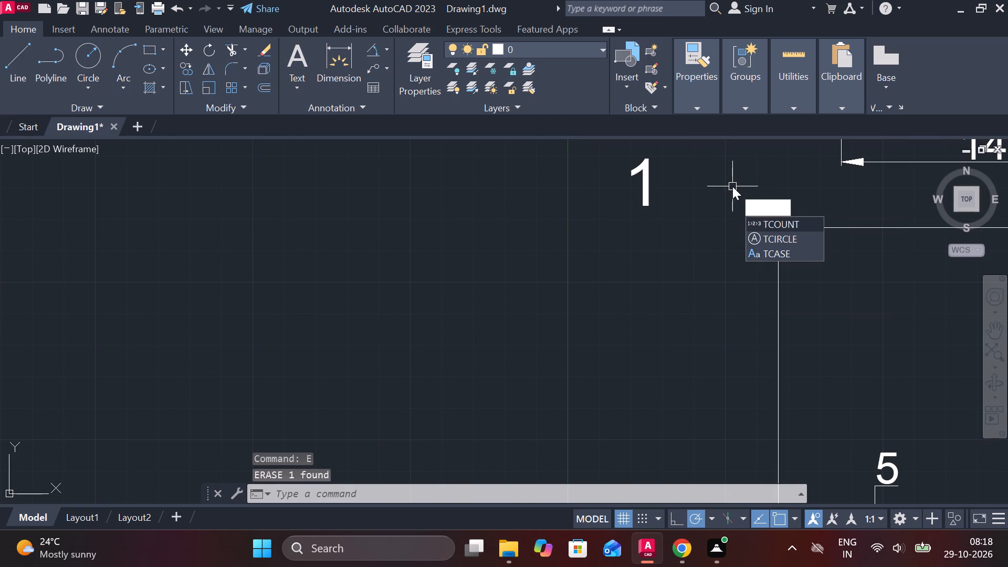
{"action": "left_click", "coordinate": [779, 232]}
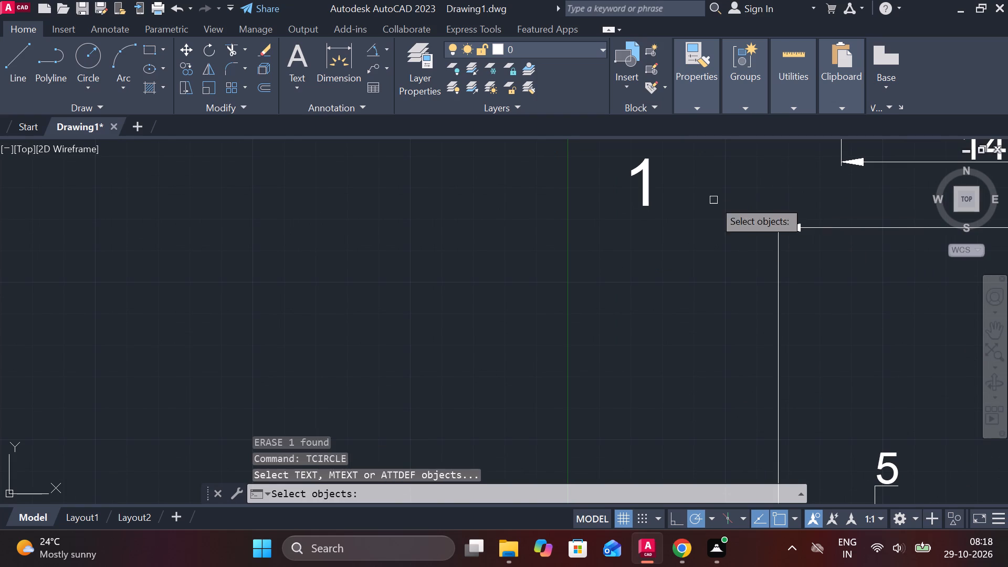
{"action": "left_click", "coordinate": [643, 166]}
{"action": "key", "text": "Return"}
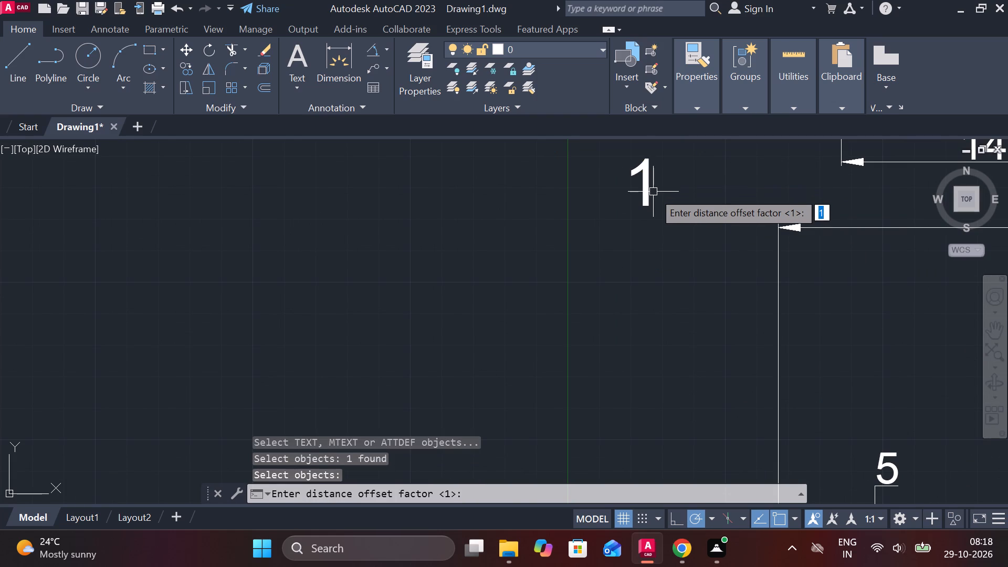
{"action": "key", "text": "period"}
{"action": "key", "text": "3"}
{"action": "key", "text": "Return"}
{"action": "left_click_drag", "start_coordinate": [681, 231], "coordinate": [653, 192]}
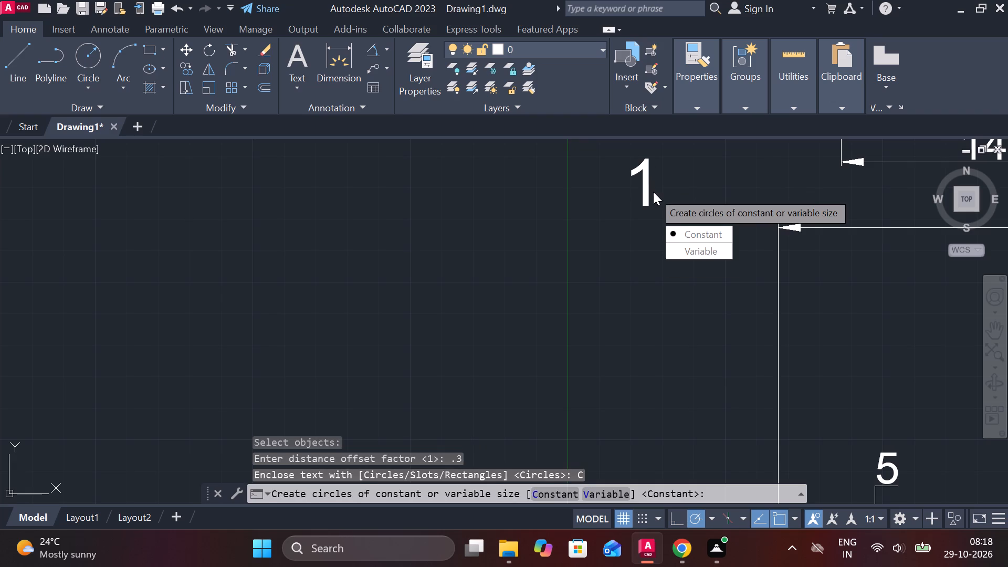
{"action": "left_click_drag", "start_coordinate": [696, 227], "coordinate": [653, 192]}
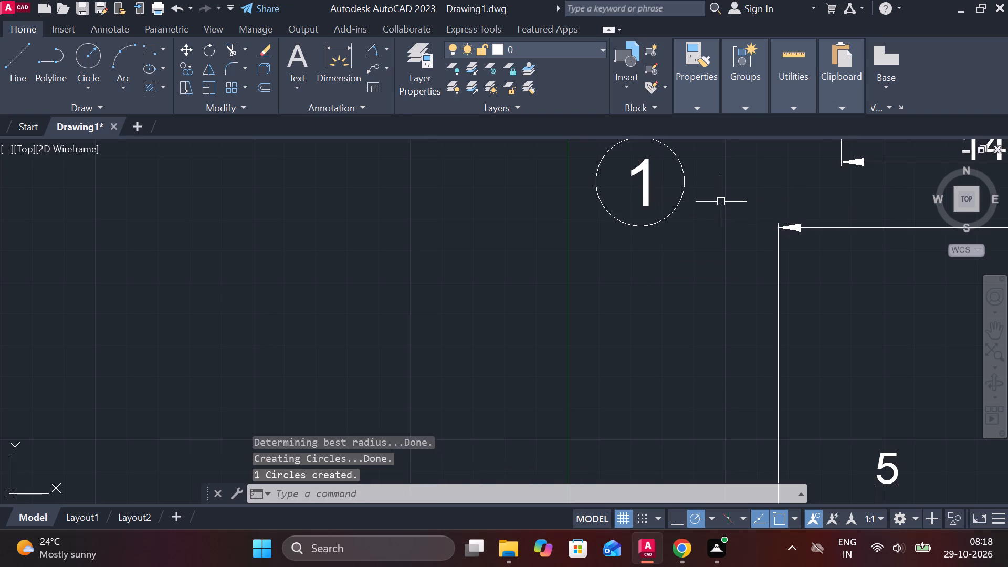
Examine the circled label 1 against both dimensioned views and the free space to the right of them.
{"action": "scroll", "coordinate": [721, 202], "scroll_direction": "down", "scroll_amount": 2}
{"action": "scroll", "coordinate": [721, 202], "scroll_direction": "up", "scroll_amount": 3}
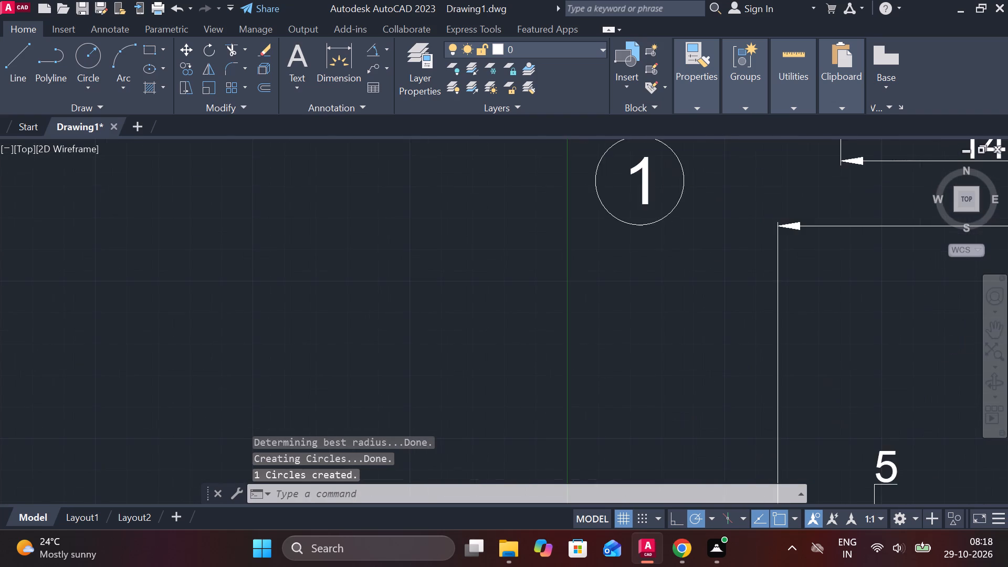
{"action": "scroll", "coordinate": [721, 202], "scroll_direction": "down", "scroll_amount": 4}
{"action": "middle_click_drag", "start_coordinate": [691, 217], "coordinate": [384, 203]}
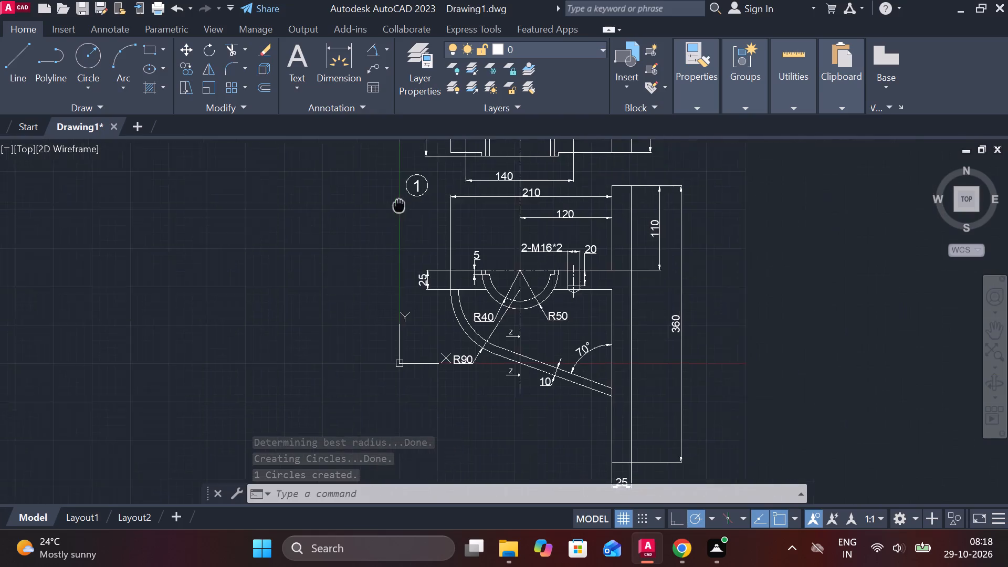
{"action": "middle_click_drag", "start_coordinate": [384, 203], "coordinate": [382, 203]}
{"action": "scroll", "coordinate": [398, 206], "scroll_direction": "down", "scroll_amount": 2}
{"action": "scroll", "coordinate": [603, 234], "scroll_direction": "up", "scroll_amount": 1}
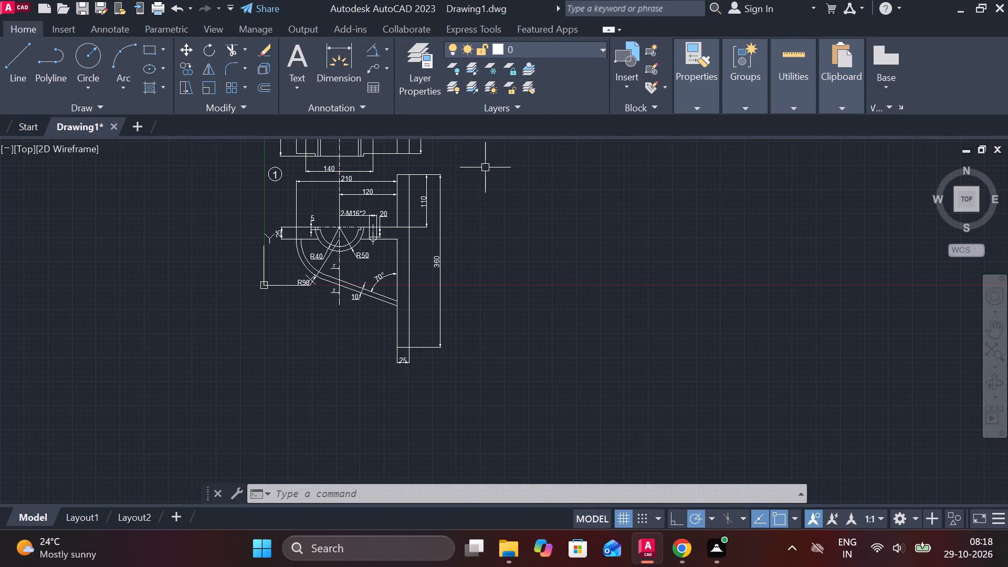
{"action": "middle_click_drag", "start_coordinate": [509, 171], "coordinate": [540, 234]}
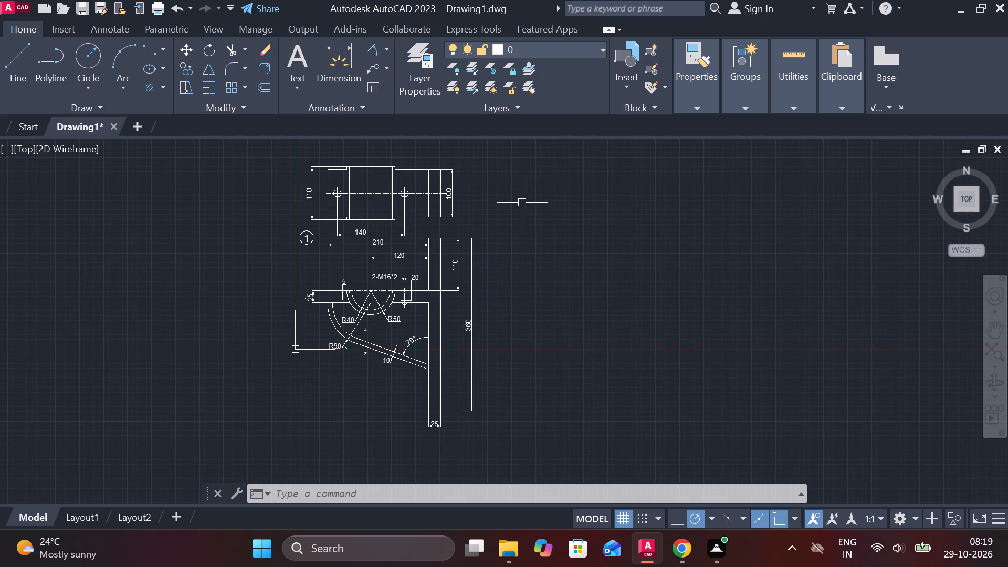
{"action": "middle_click_drag", "start_coordinate": [523, 203], "coordinate": [471, 209]}
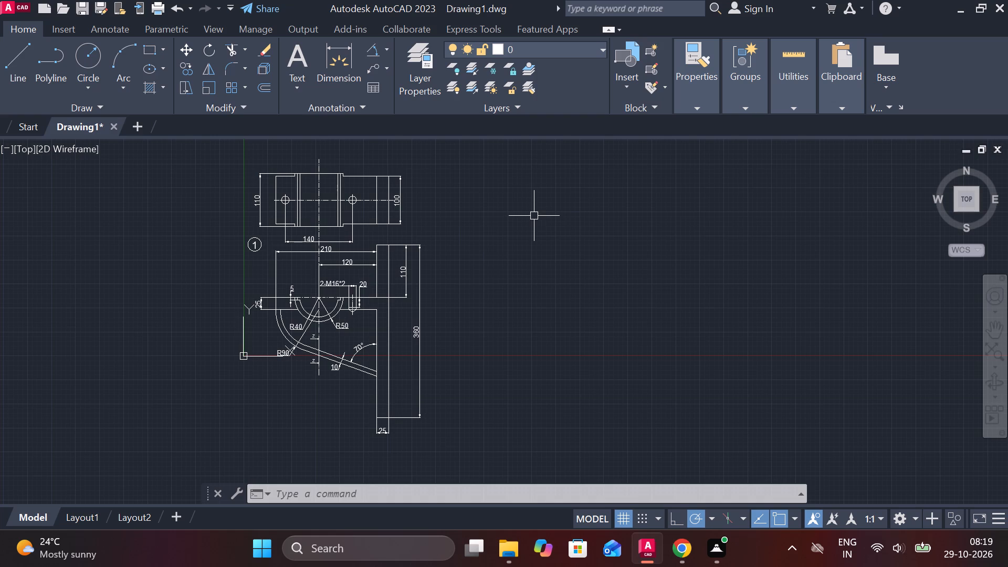
{"action": "middle_click_drag", "start_coordinate": [531, 214], "coordinate": [370, 283]}
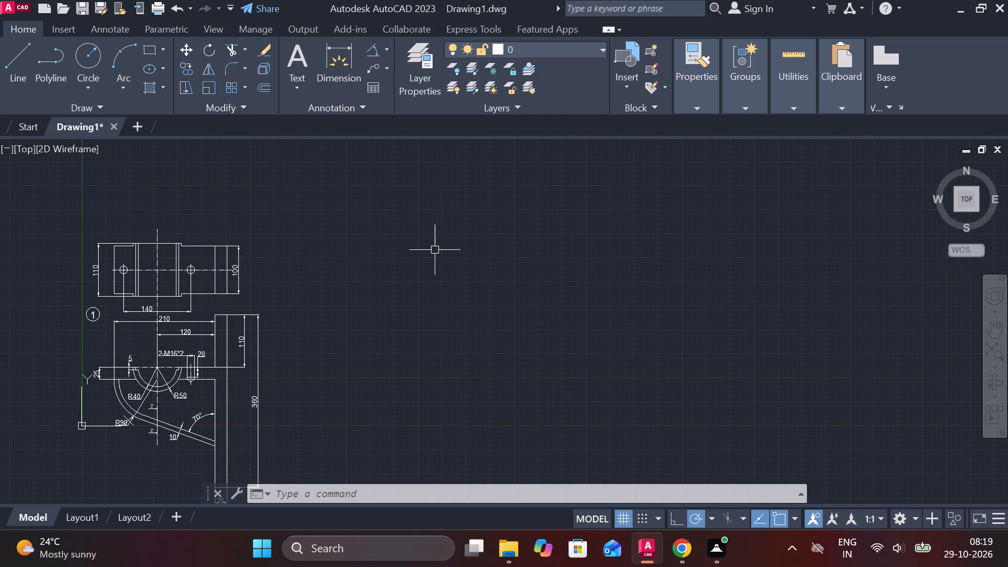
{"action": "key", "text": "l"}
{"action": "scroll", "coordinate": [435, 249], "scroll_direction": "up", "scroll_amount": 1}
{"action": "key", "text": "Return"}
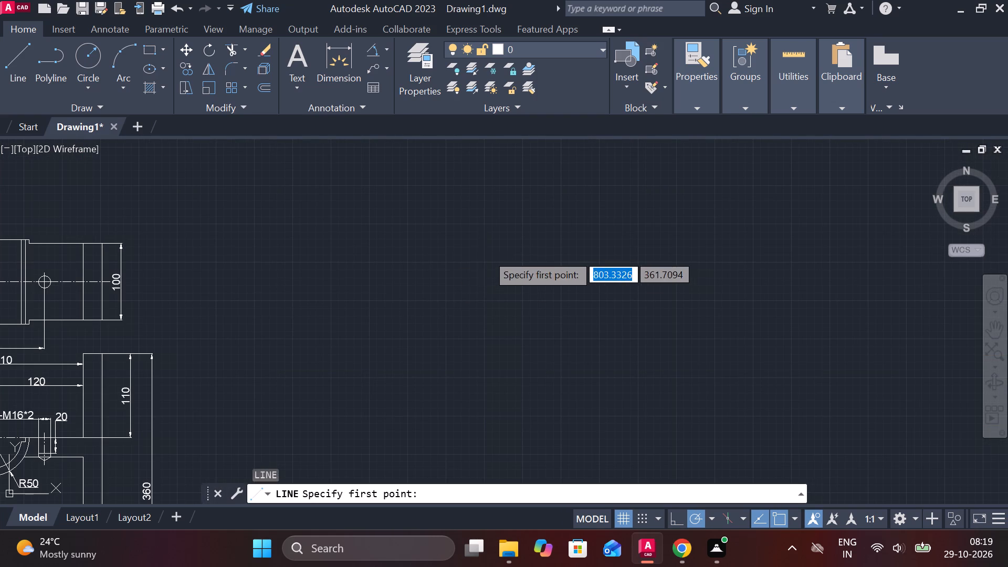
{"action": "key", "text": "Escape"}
Draw a circle of radius 50 in the empty space to the right of the top view.
{"action": "type", "text": "C"}
{"action": "key", "text": "space"}
{"action": "left_click", "coordinate": [534, 268]}
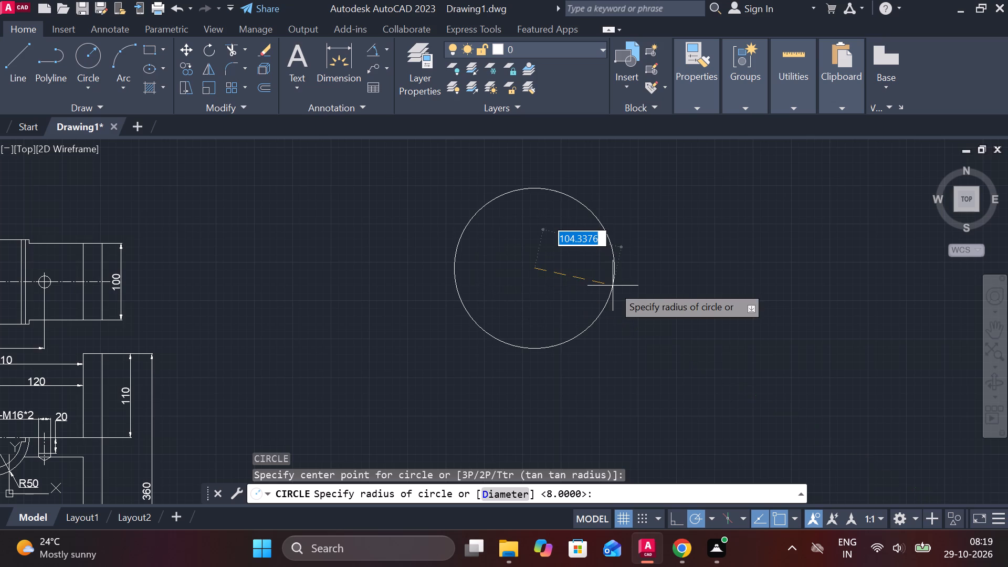
{"action": "type", "text": "50"}
{"action": "key", "text": "Return"}
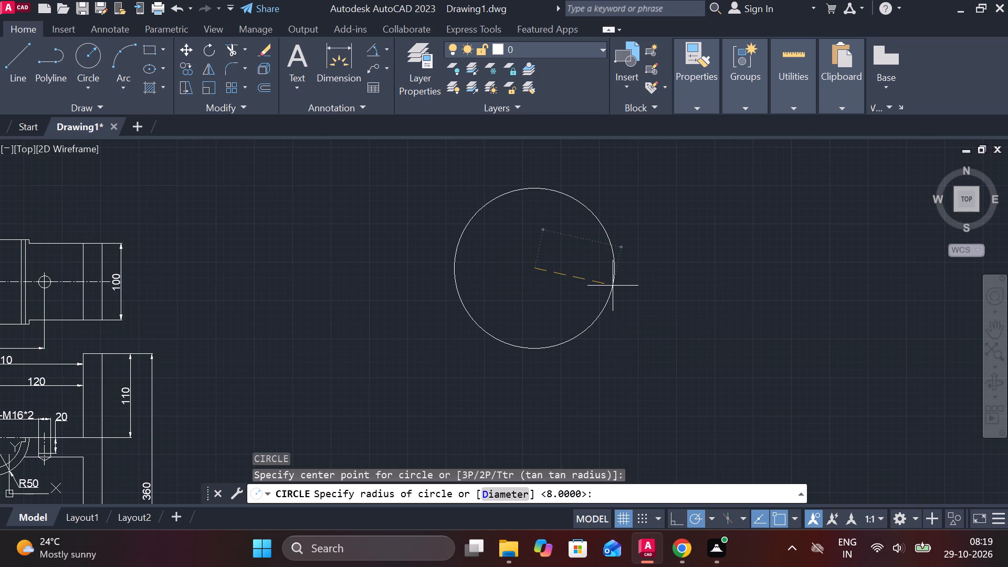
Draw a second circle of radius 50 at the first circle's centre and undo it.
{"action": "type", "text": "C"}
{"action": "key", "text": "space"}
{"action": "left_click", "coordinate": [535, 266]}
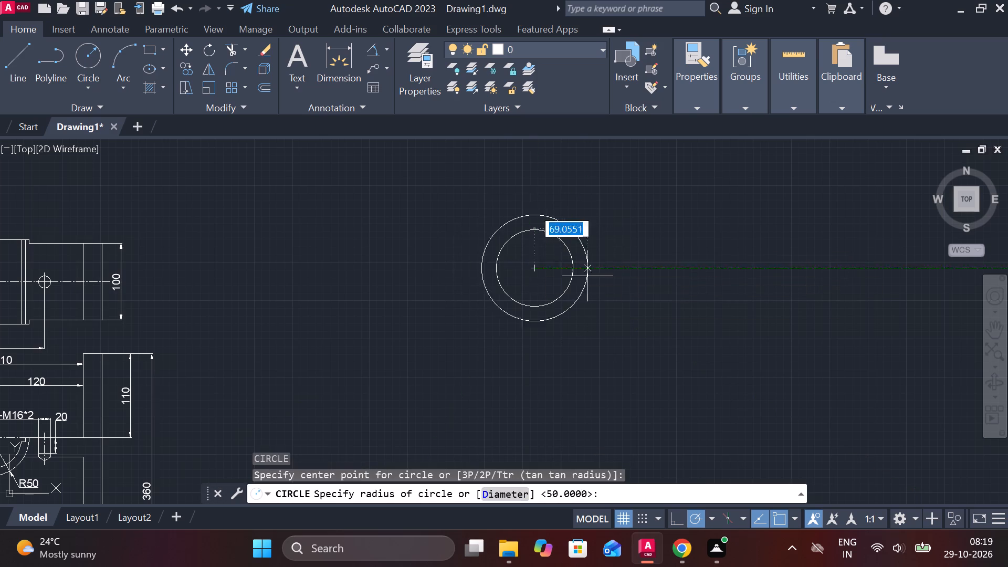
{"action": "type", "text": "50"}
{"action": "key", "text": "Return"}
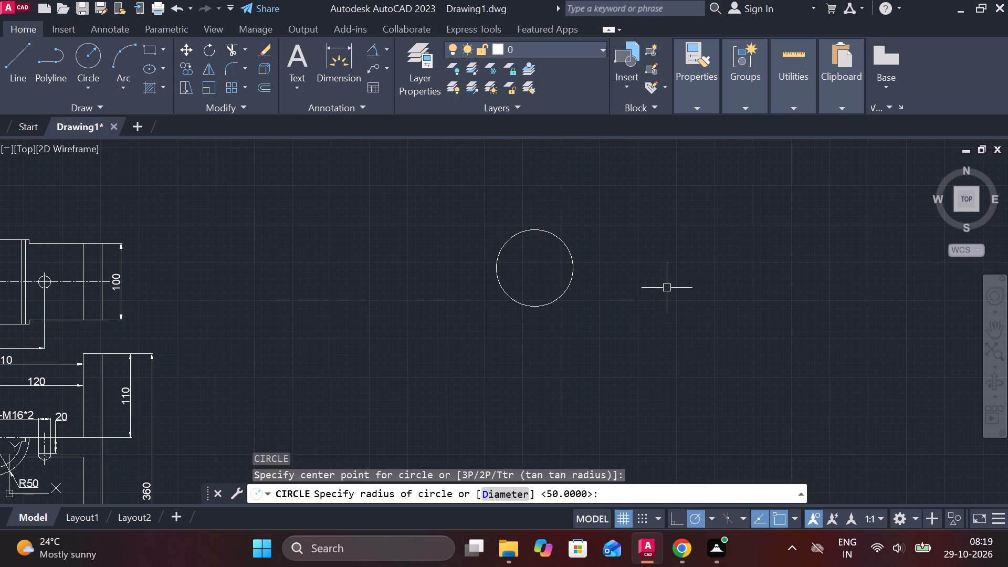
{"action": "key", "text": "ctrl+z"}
Draw a concentric circle of radius 40 inside the radius 50 circle.
{"action": "type", "text": "C"}
{"action": "key", "text": "space"}
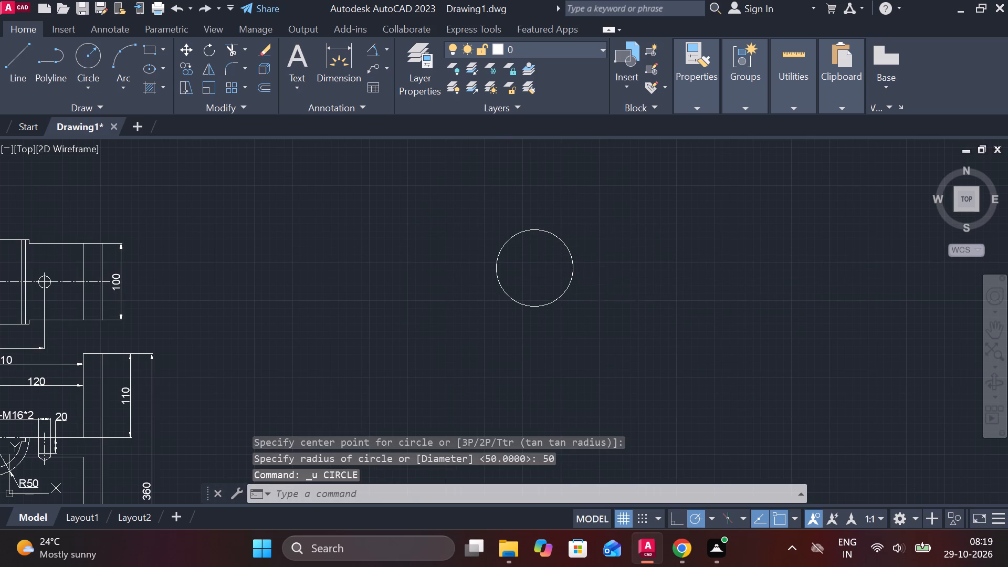
{"action": "left_click", "coordinate": [537, 266]}
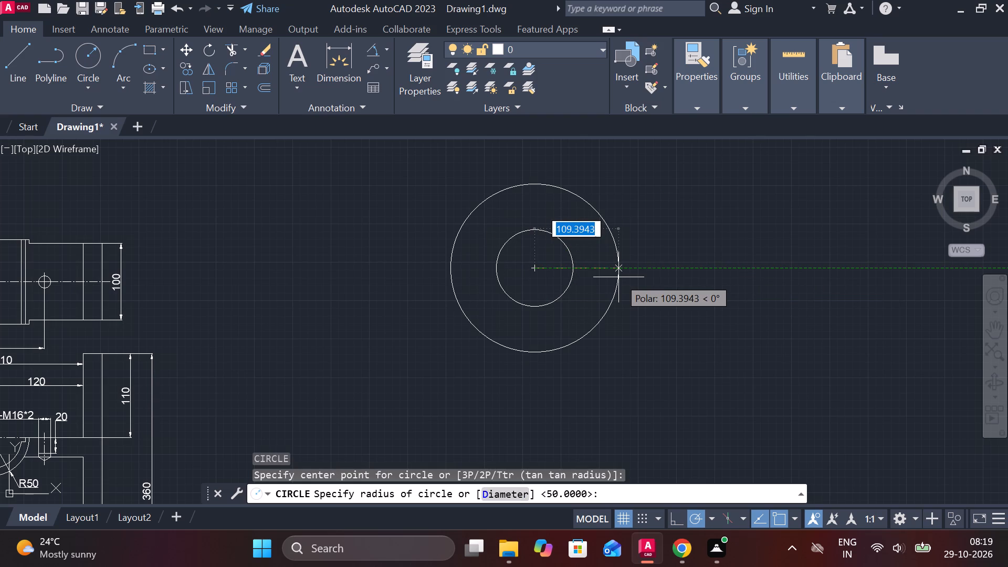
{"action": "type", "text": "40"}
{"action": "key", "text": "Return"}
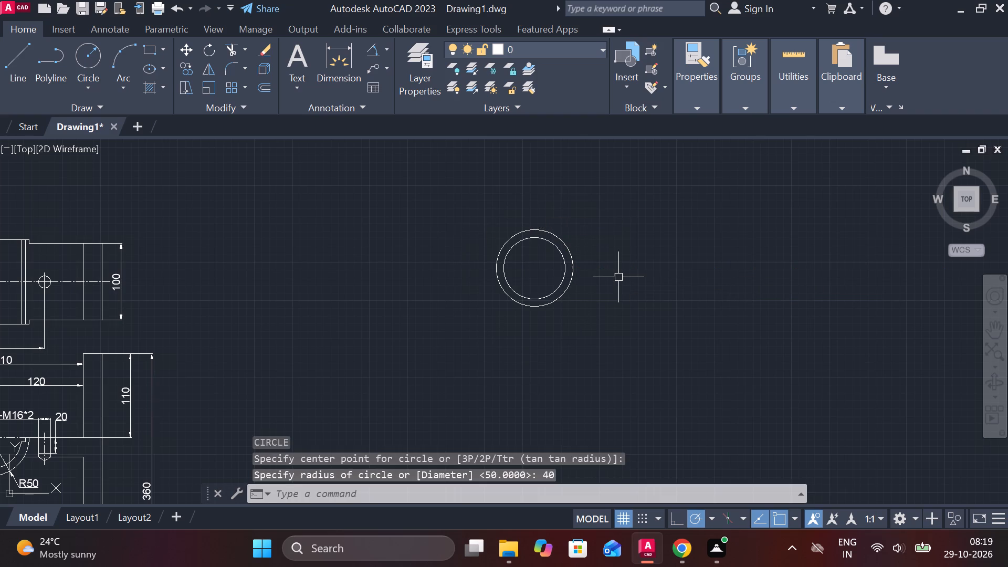
Start a line at the two concentric circles.
{"action": "scroll", "coordinate": [491, 243], "scroll_direction": "up", "scroll_amount": 2}
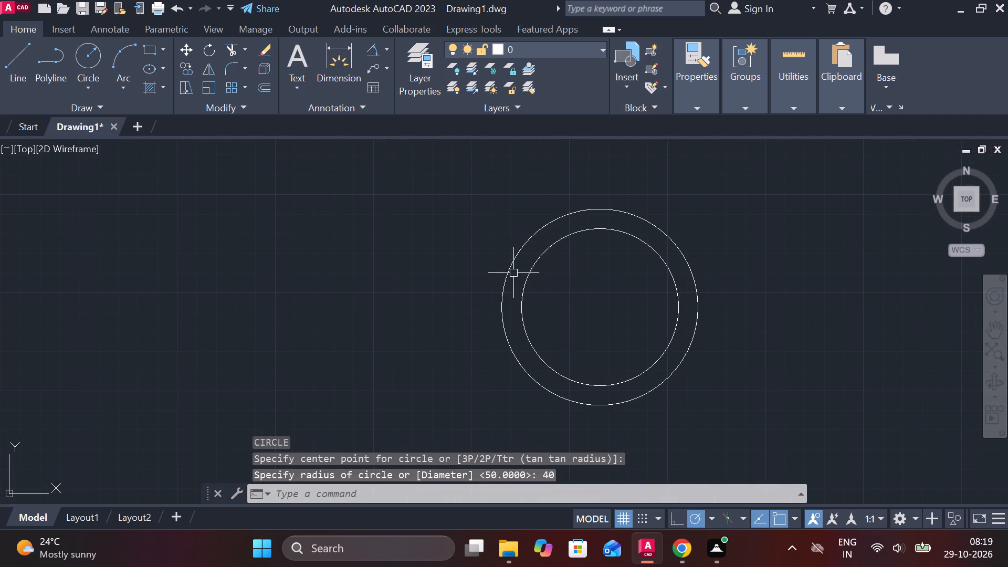
{"action": "key", "text": "l"}
{"action": "key", "text": "Return"}
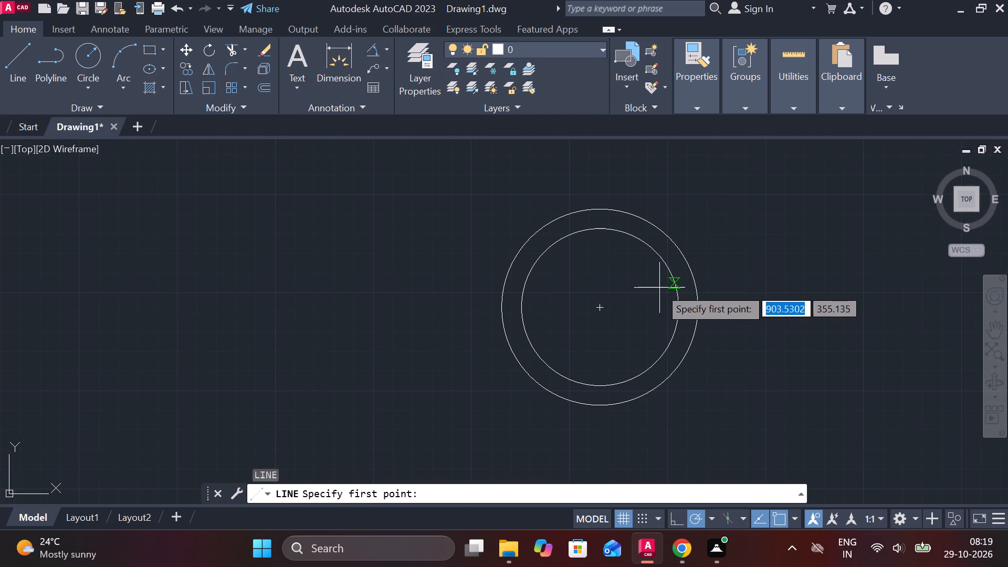
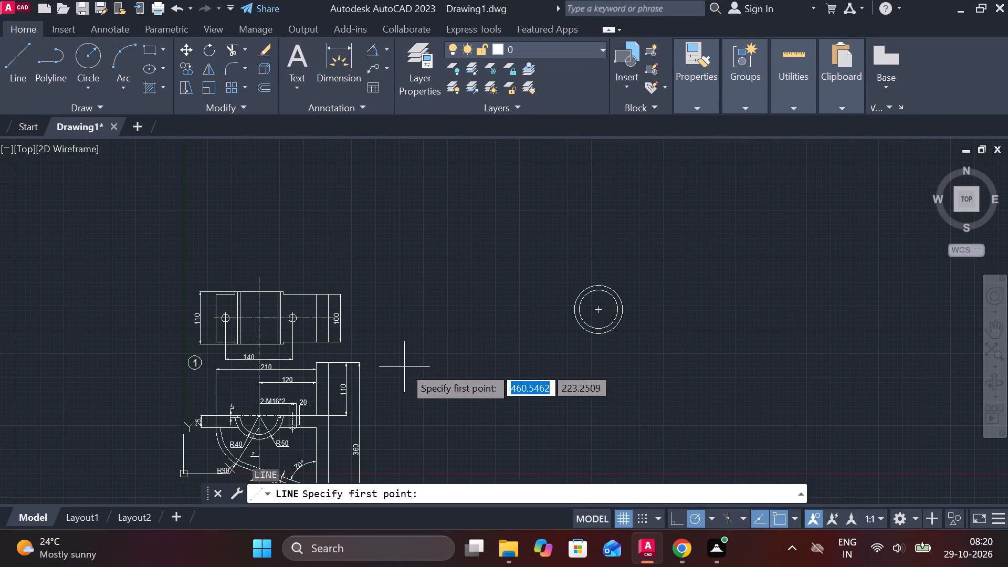
Examine the front view's dimensions around the R40 and R50 arcs and the 2-M16*2 hole, and abandon the pending line.
{"action": "scroll", "coordinate": [393, 403], "scroll_direction": "up", "scroll_amount": 2}
{"action": "middle_click_drag", "start_coordinate": [413, 406], "coordinate": [648, 312]}
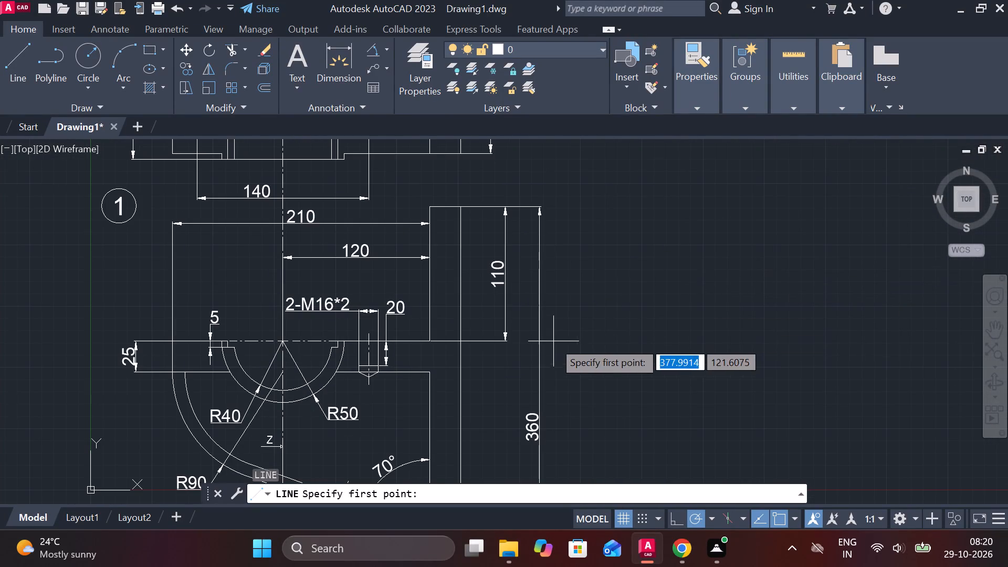
{"action": "middle_click_drag", "start_coordinate": [576, 348], "coordinate": [684, 293]}
{"action": "scroll", "coordinate": [692, 288], "scroll_direction": "up", "scroll_amount": 2}
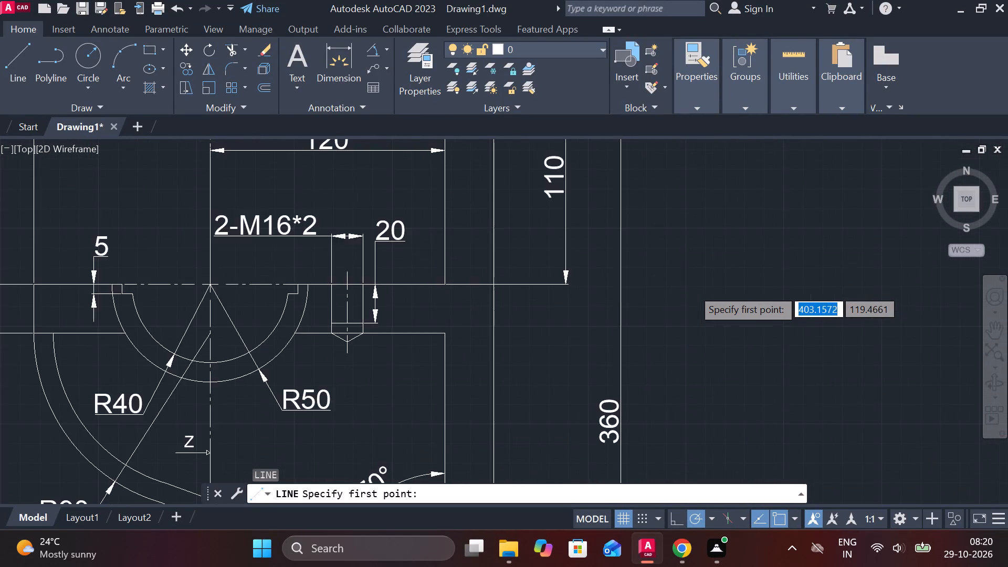
{"action": "scroll", "coordinate": [692, 288], "scroll_direction": "down", "scroll_amount": 2}
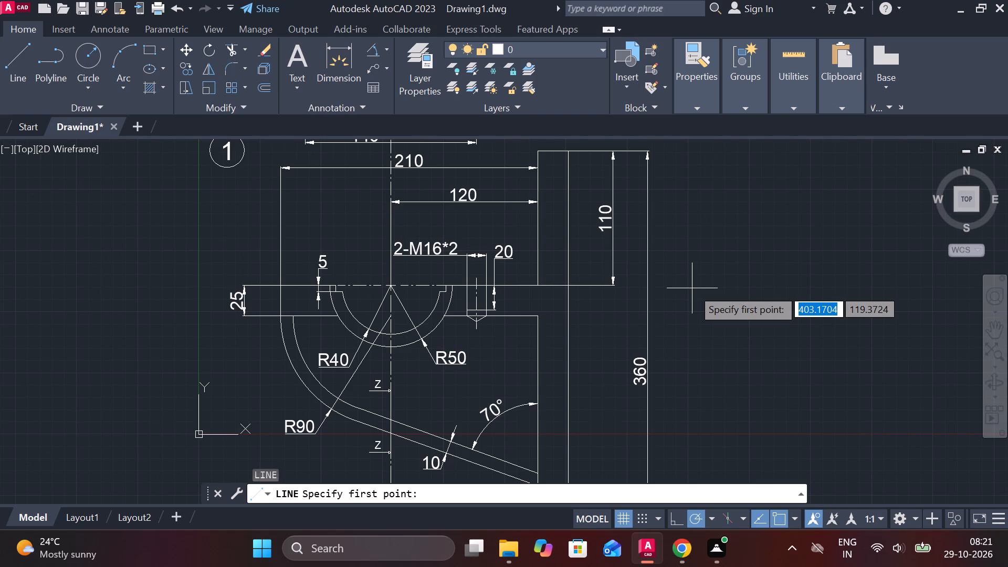
{"action": "key", "text": "Escape"}
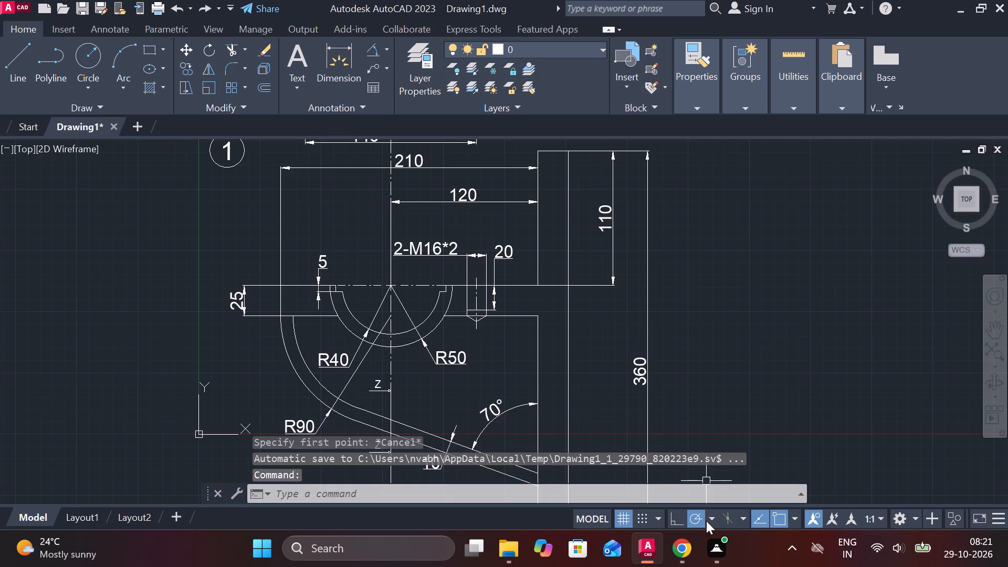
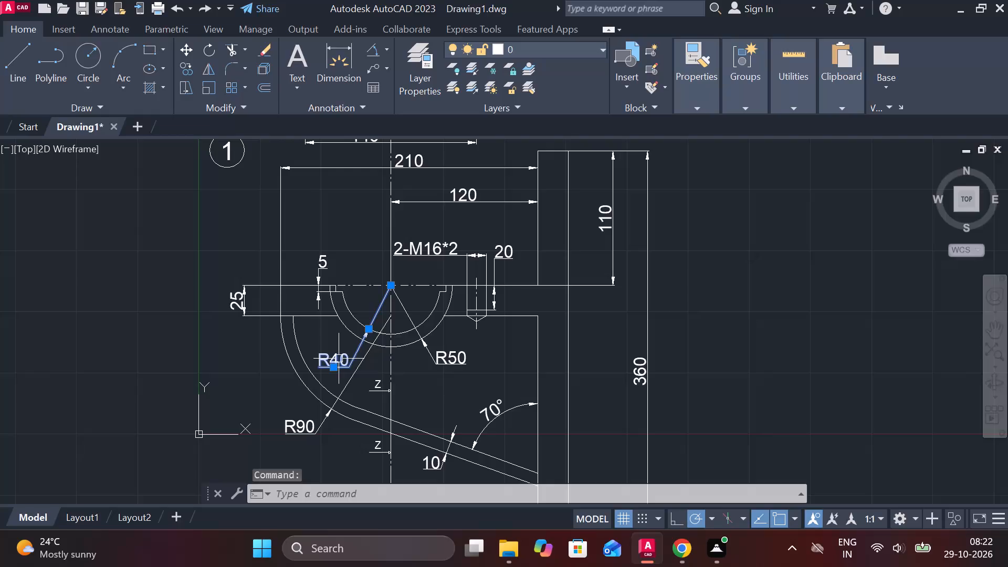
Erase the R40 and R50 radius dimensions from the semicircular recess in the front view.
{"action": "left_click", "coordinate": [443, 359]}
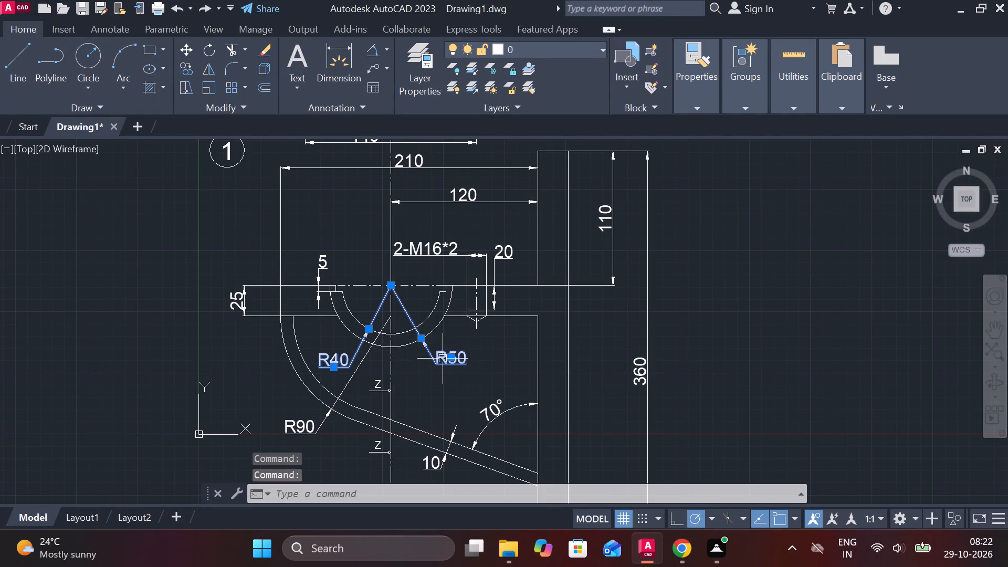
{"action": "type", "text": "E"}
{"action": "key", "text": "space"}
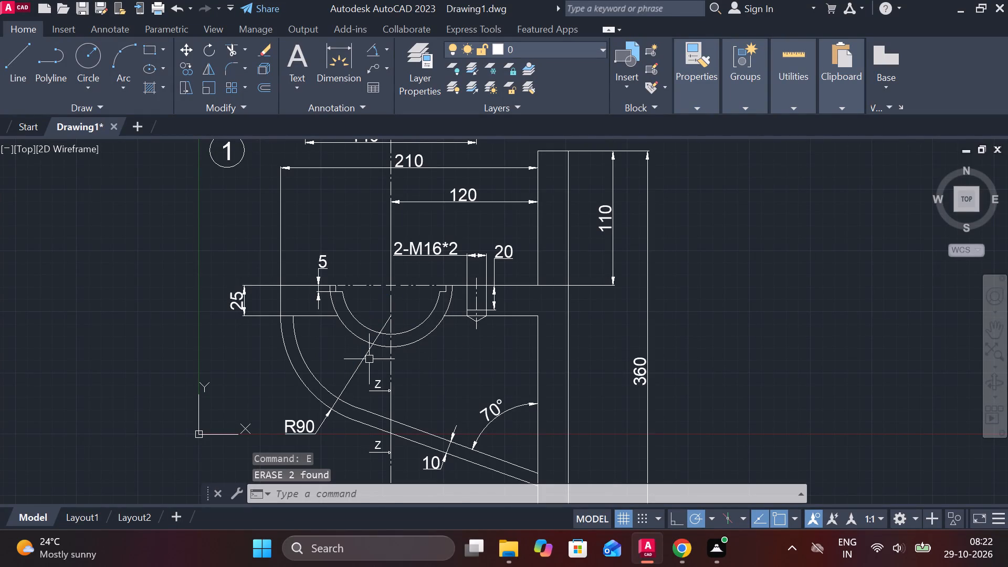
{"action": "left_click", "coordinate": [369, 362]}
{"action": "left_click", "coordinate": [363, 363]}
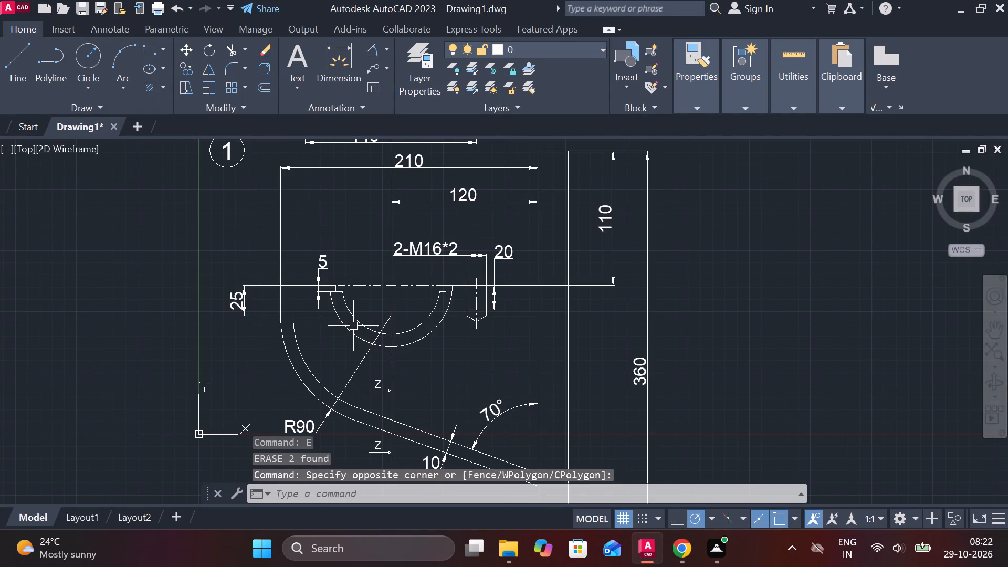
Draw a horizontal line along the recess's top centerline, between the upper corners of its two side steps.
{"action": "scroll", "coordinate": [372, 282], "scroll_direction": "up", "scroll_amount": 2}
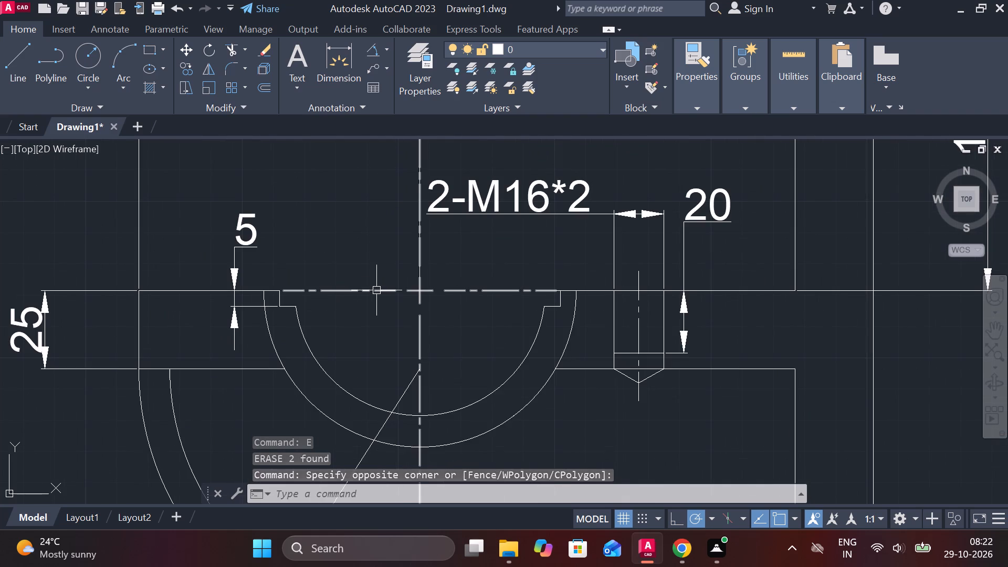
{"action": "left_click", "coordinate": [376, 290]}
{"action": "key", "text": "Escape"}
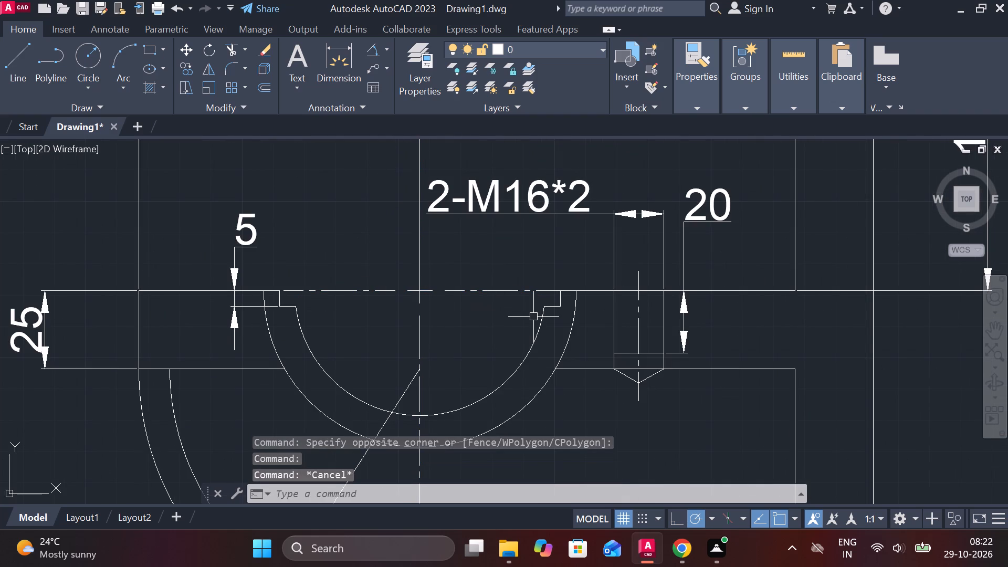
{"action": "key", "text": "l"}
{"action": "key", "text": "Return"}
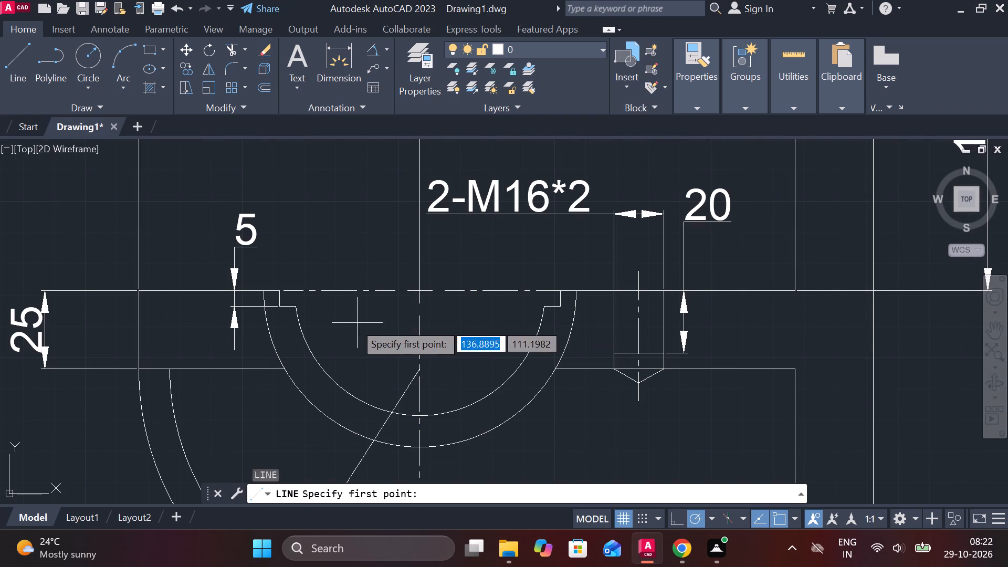
{"action": "left_click", "coordinate": [276, 291]}
{"action": "left_click", "coordinate": [561, 289]}
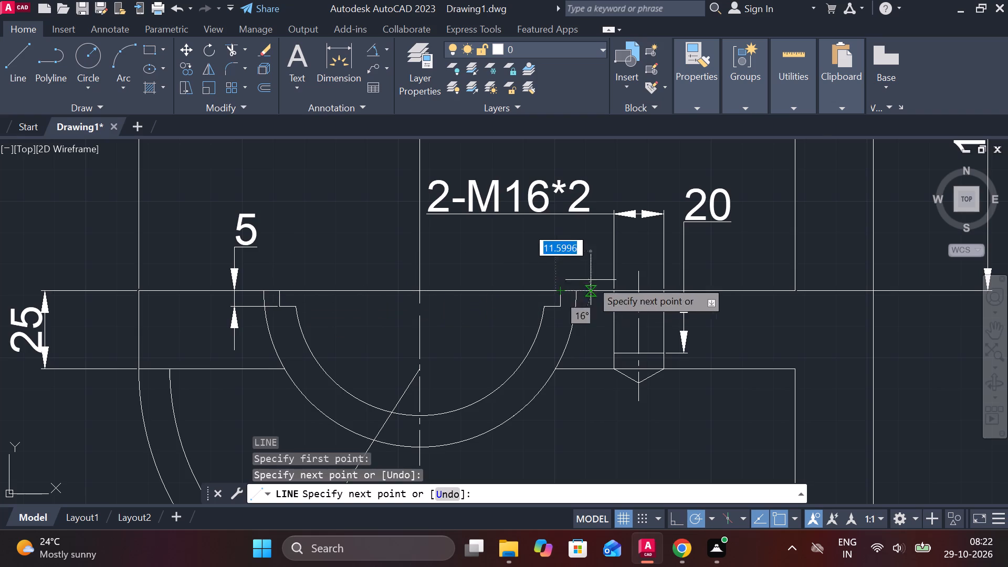
{"action": "key", "text": "Escape"}
Offset the new horizontal line 5 downward, to the bottom level of the recess's side steps.
{"action": "left_click", "coordinate": [470, 288]}
{"action": "key", "text": "o"}
{"action": "key", "text": "Return"}
{"action": "key", "text": "Return"}
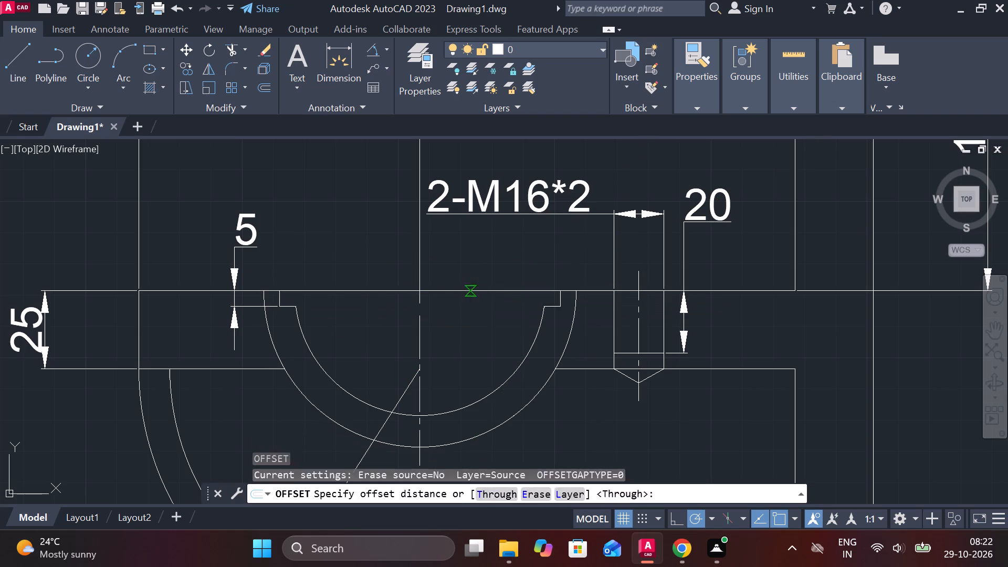
{"action": "key", "text": "5"}
{"action": "key", "text": "Return"}
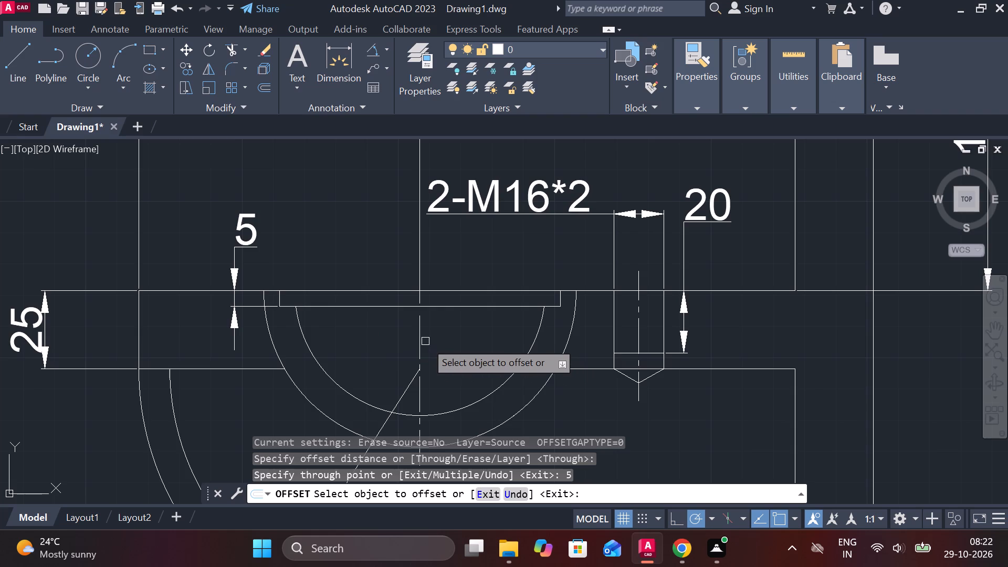
{"action": "key", "text": "Escape"}
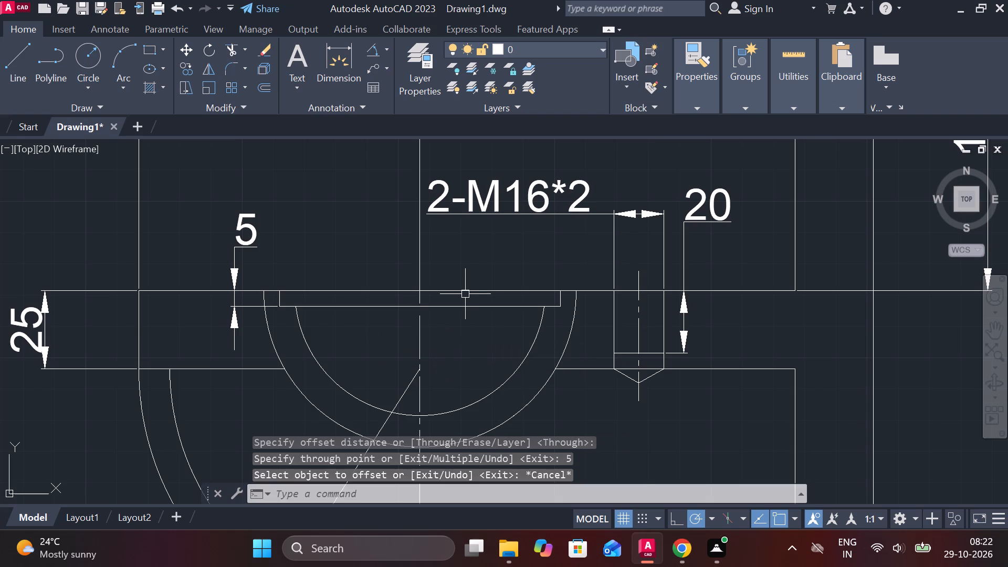
Erase the original horizontal line over the recess's top centerline, keeping the offset copy below it.
{"action": "left_click", "coordinate": [464, 294]}
{"action": "type", "text": "E"}
{"action": "key", "text": "space"}
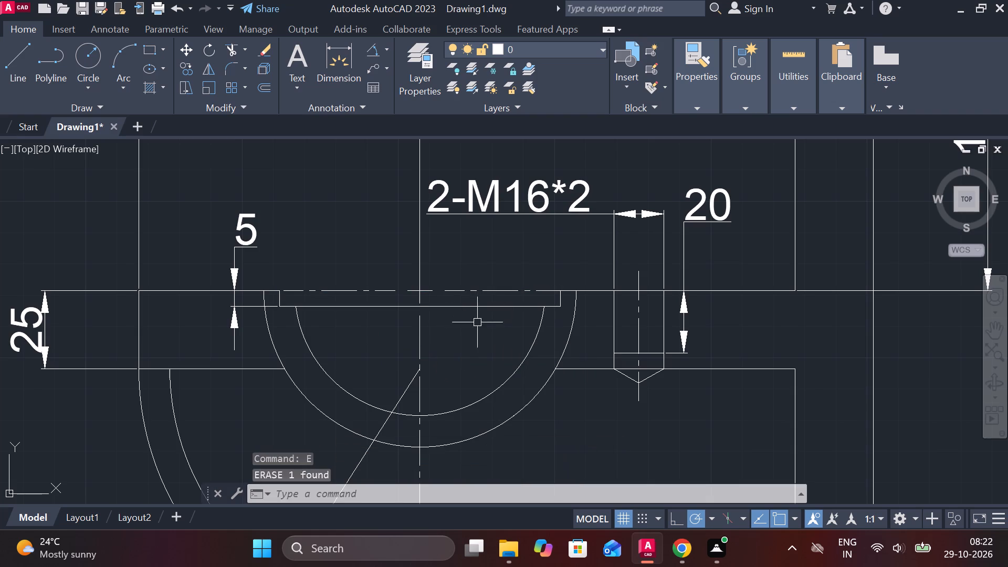
{"action": "left_click", "coordinate": [464, 307]}
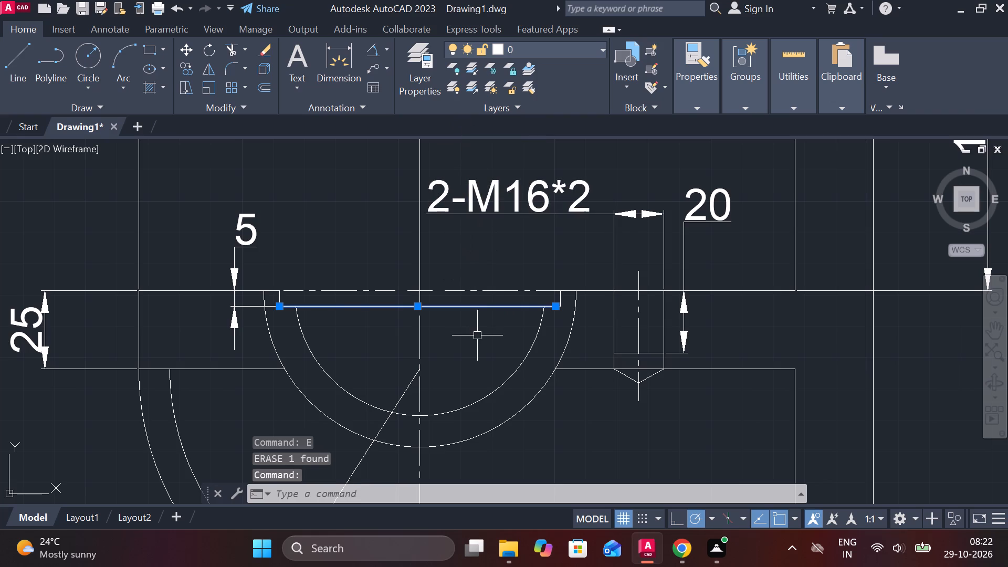
{"action": "key", "text": "Escape"}
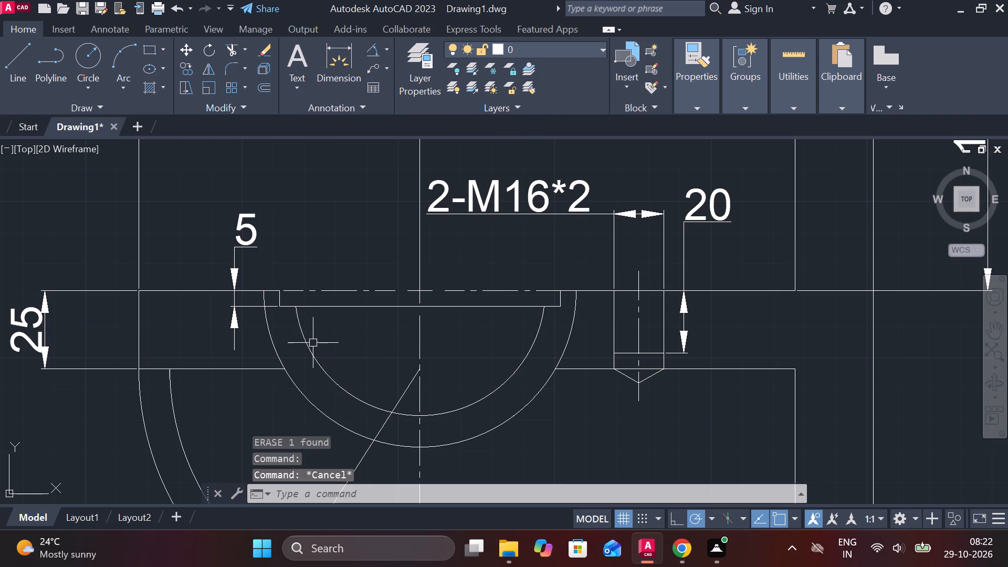
Erase the recess's inner and outer semicircular arcs.
{"action": "left_click", "coordinate": [312, 345]}
{"action": "type", "text": "E"}
{"action": "key", "text": "space"}
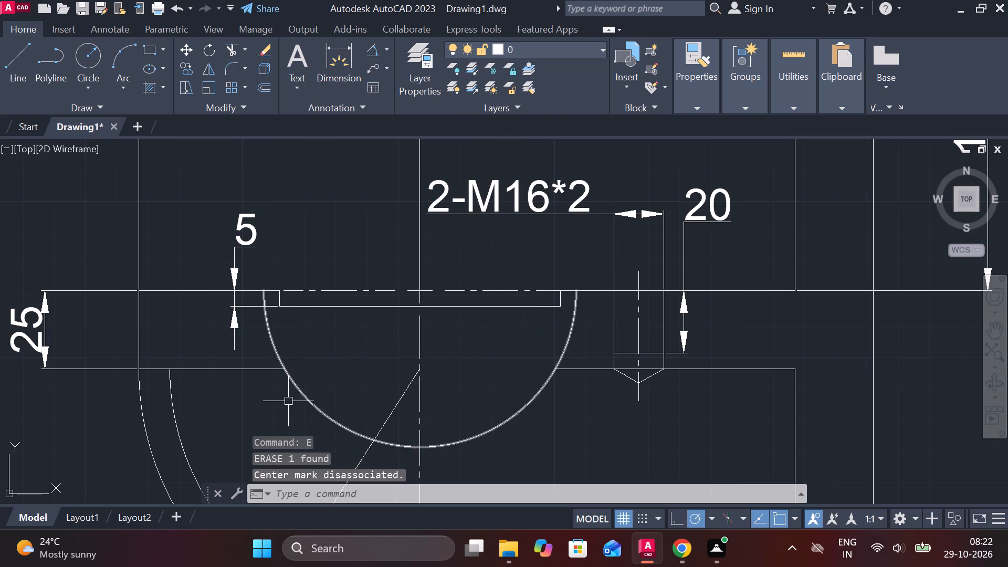
{"action": "left_click", "coordinate": [299, 395]}
{"action": "type", "text": "E"}
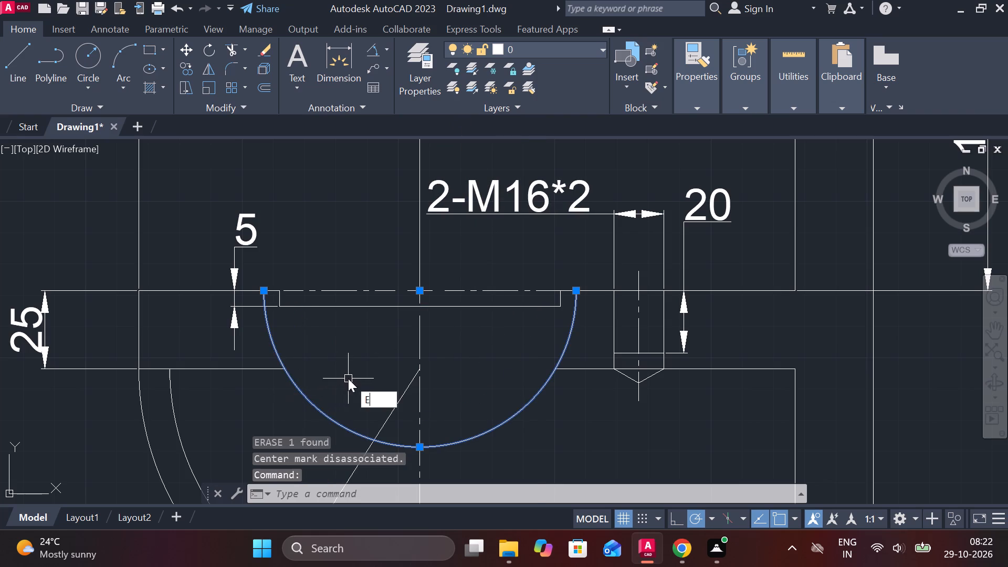
{"action": "key", "text": "space"}
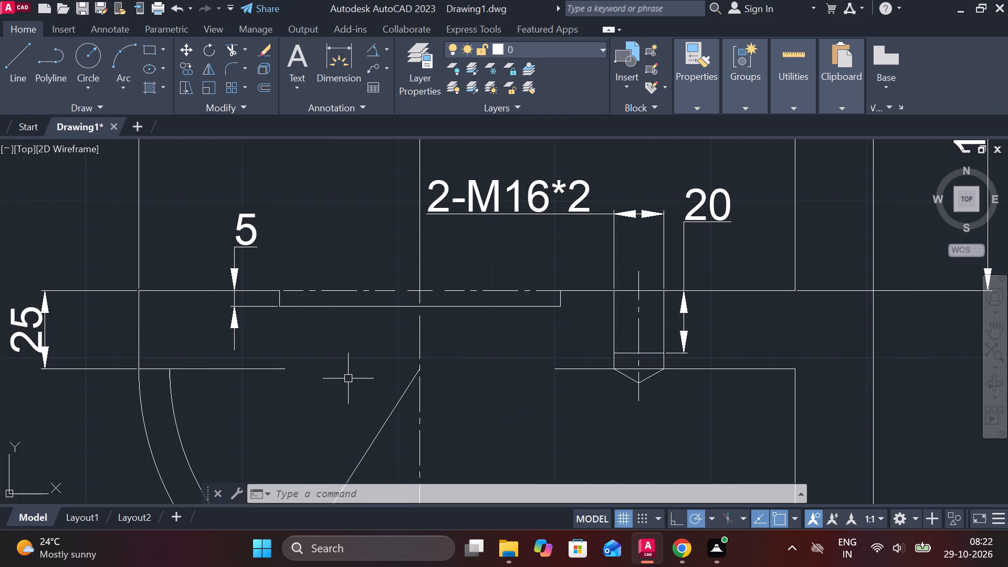
Draw two concentric circles of radius 40 and 50, centered at the midpoint of the offset line.
{"action": "type", "text": "C"}
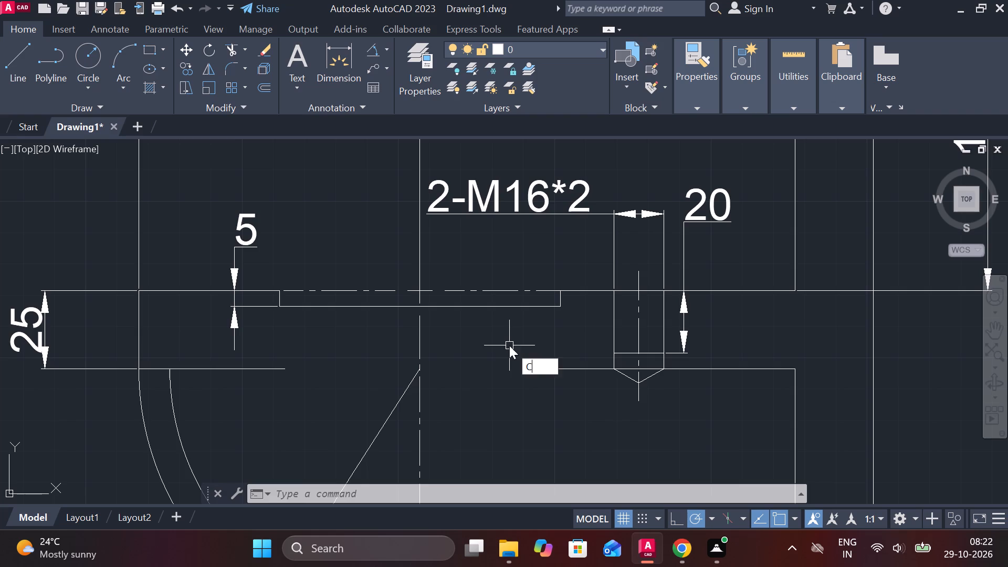
{"action": "key", "text": "space"}
{"action": "left_click", "coordinate": [422, 310]}
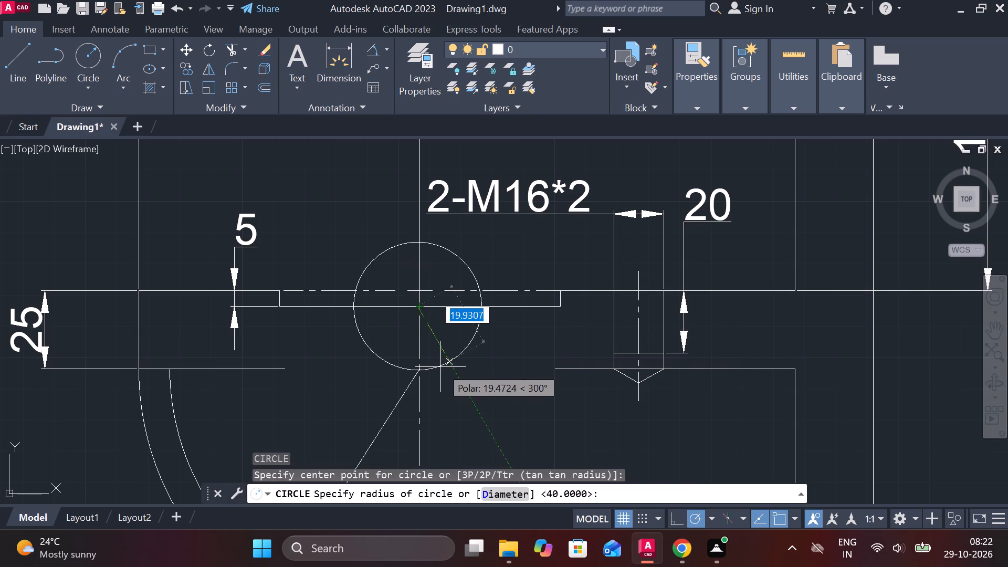
{"action": "type", "text": "40"}
{"action": "key", "text": "Return"}
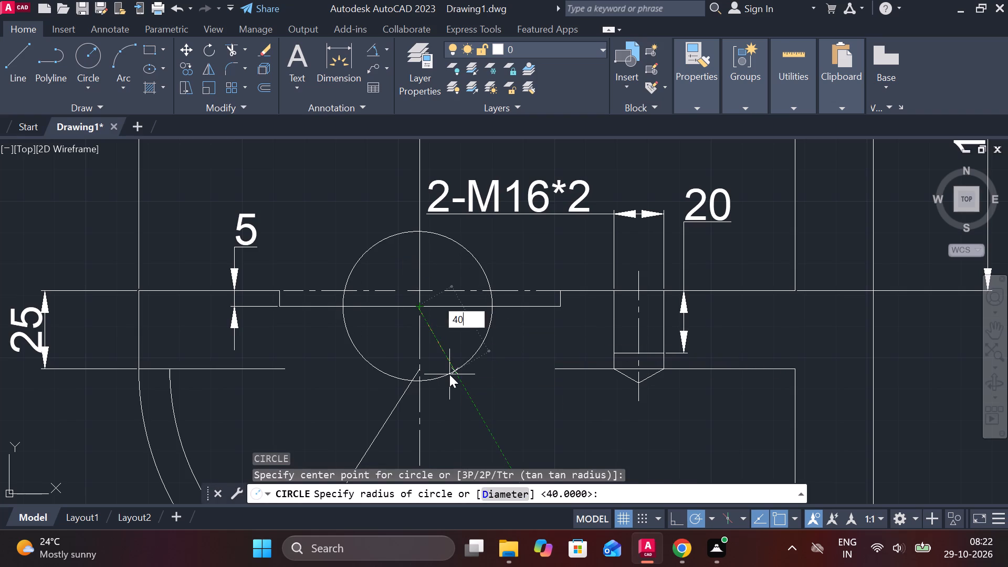
{"action": "type", "text": "C"}
{"action": "key", "text": "space"}
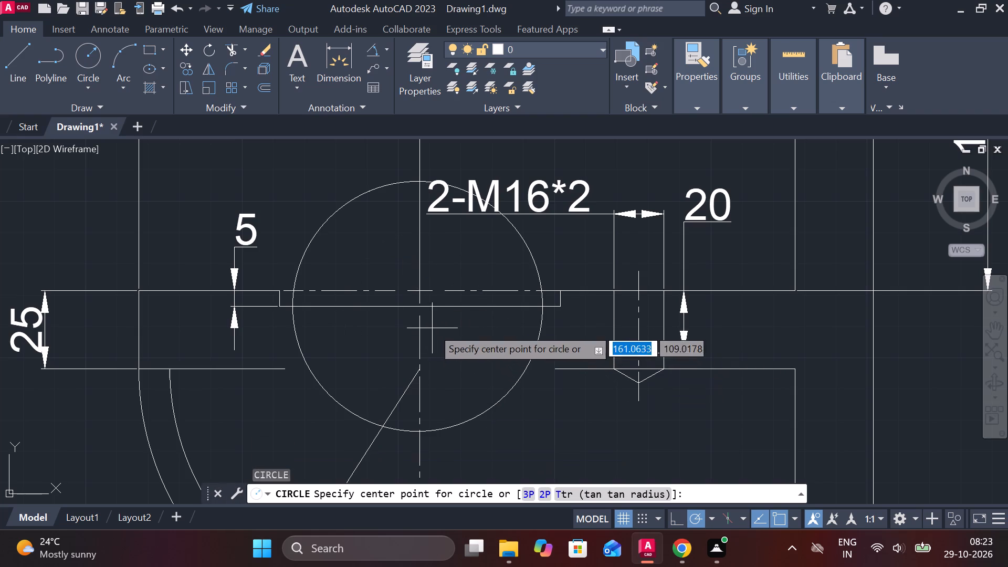
{"action": "left_click", "coordinate": [419, 310]}
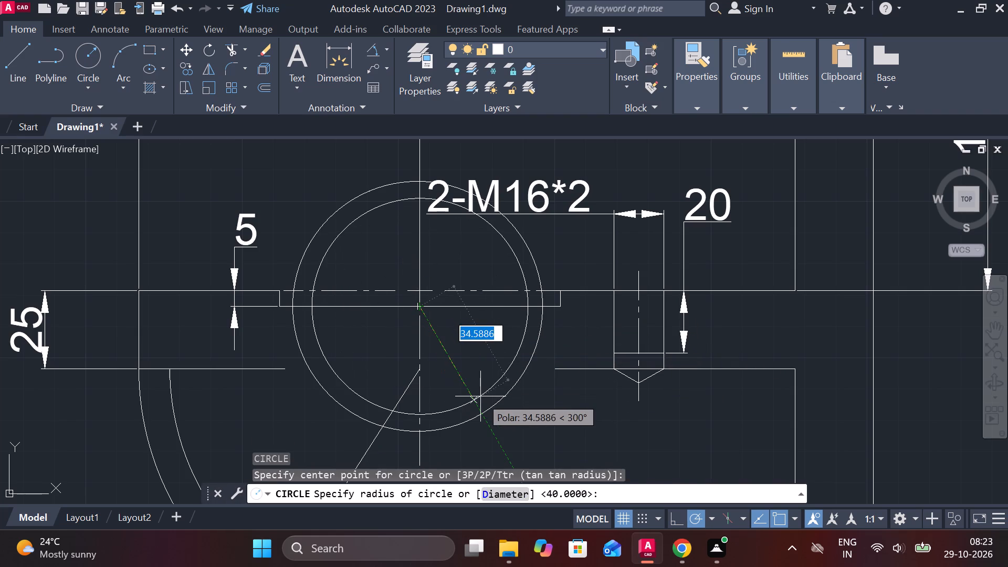
{"action": "type", "text": "50"}
{"action": "key", "text": "Return"}
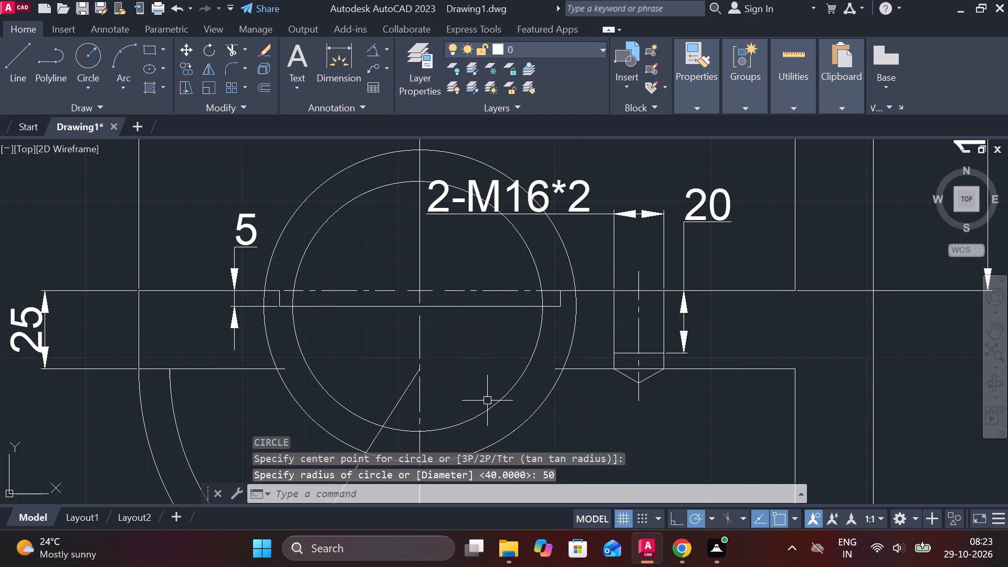
Trim off the upper portions of both circles above the recess's top edge.
{"action": "type", "text": "TR"}
{"action": "key", "text": "space"}
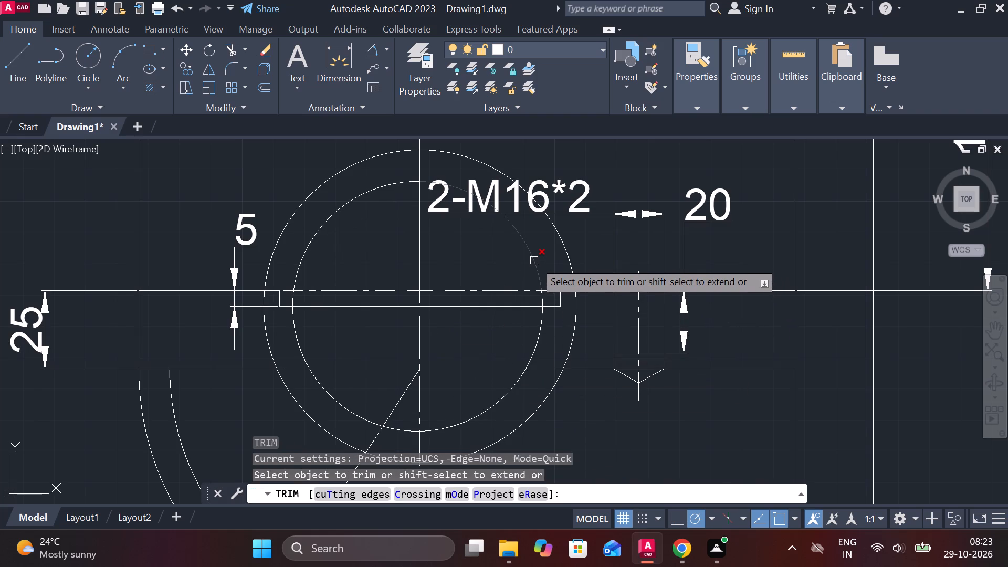
{"action": "left_click", "coordinate": [534, 260]}
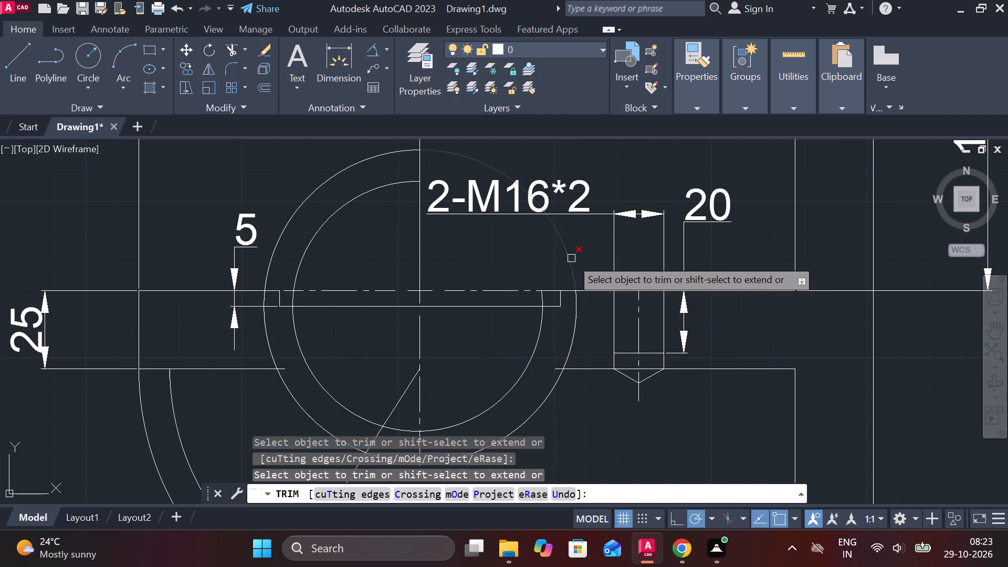
{"action": "left_click", "coordinate": [571, 258]}
{"action": "left_click", "coordinate": [346, 205]}
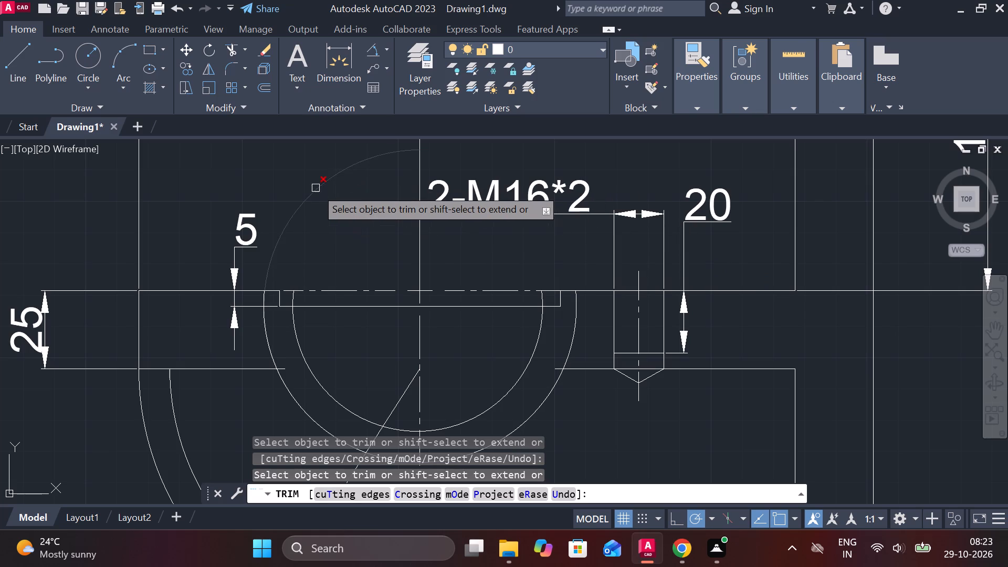
{"action": "left_click", "coordinate": [316, 188]}
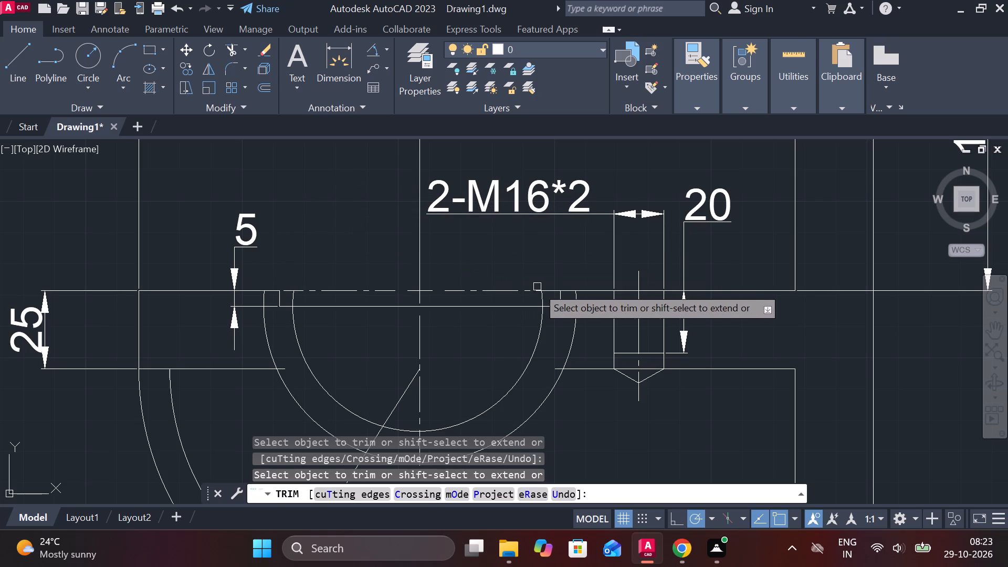
Trim the inner arc's ends above the step line and the part of that line spanning between the inner arc's sides.
{"action": "scroll", "coordinate": [550, 288], "scroll_direction": "up", "scroll_amount": 2}
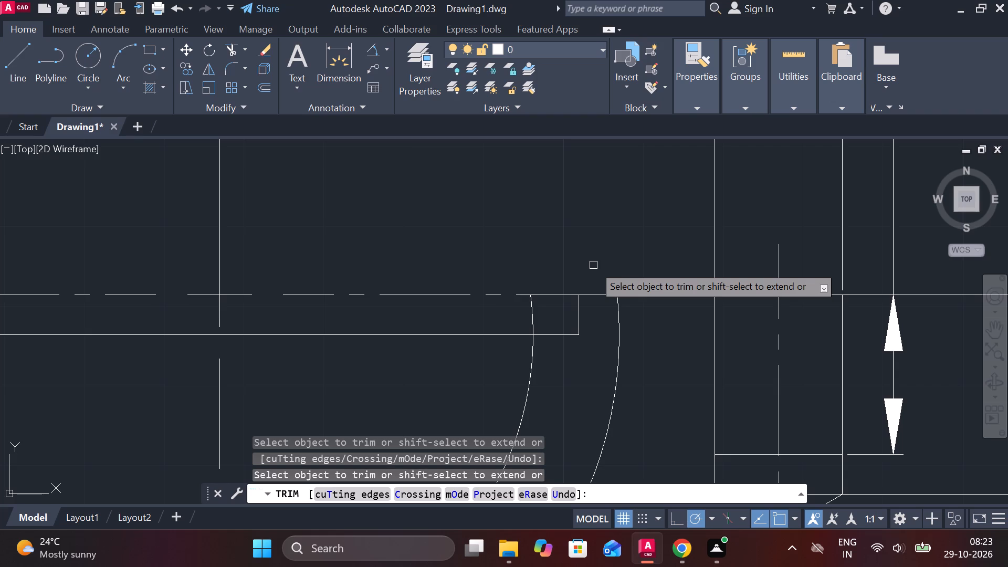
{"action": "scroll", "coordinate": [614, 279], "scroll_direction": "down", "scroll_amount": 2}
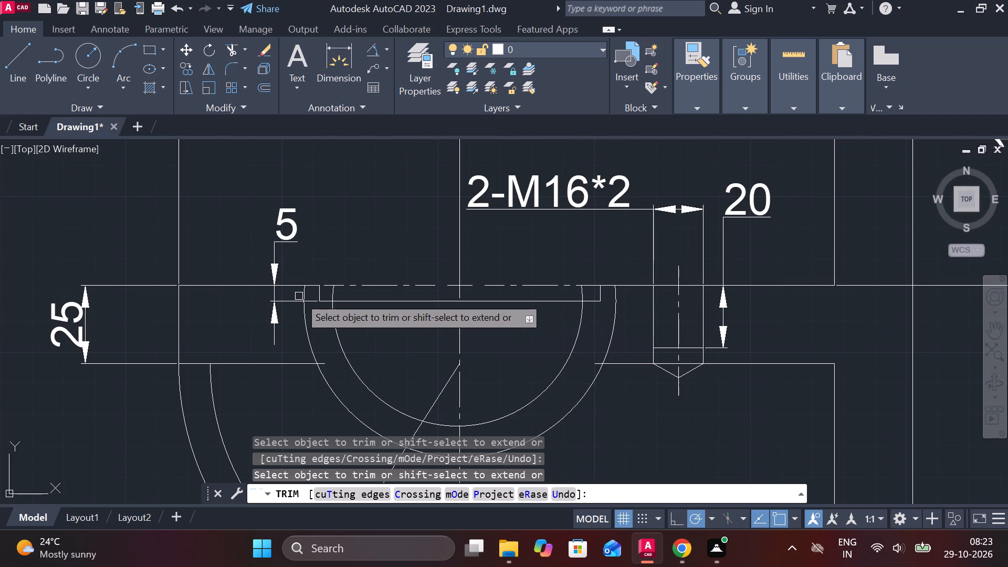
{"action": "scroll", "coordinate": [299, 296], "scroll_direction": "up", "scroll_amount": 2}
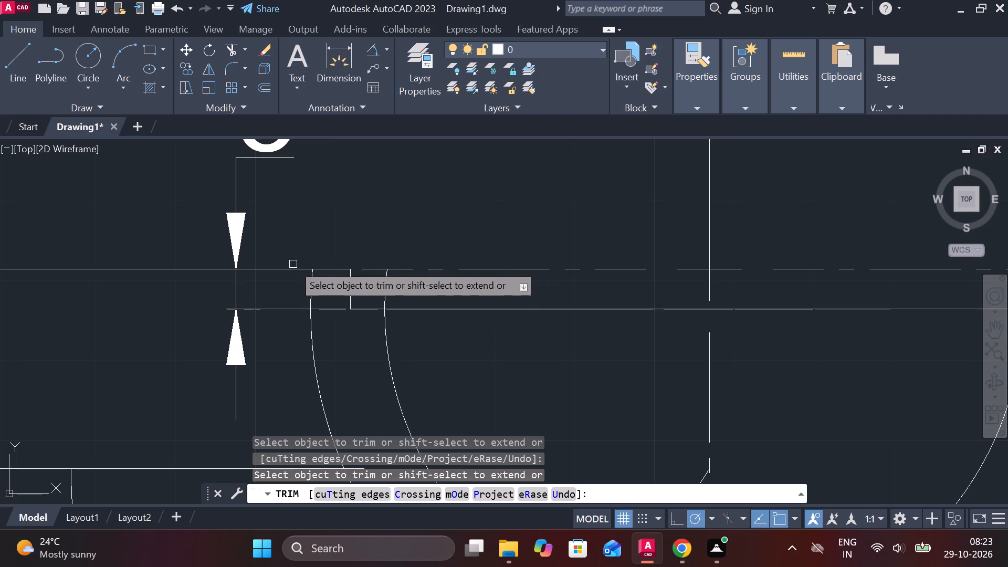
{"action": "left_click", "coordinate": [382, 295]}
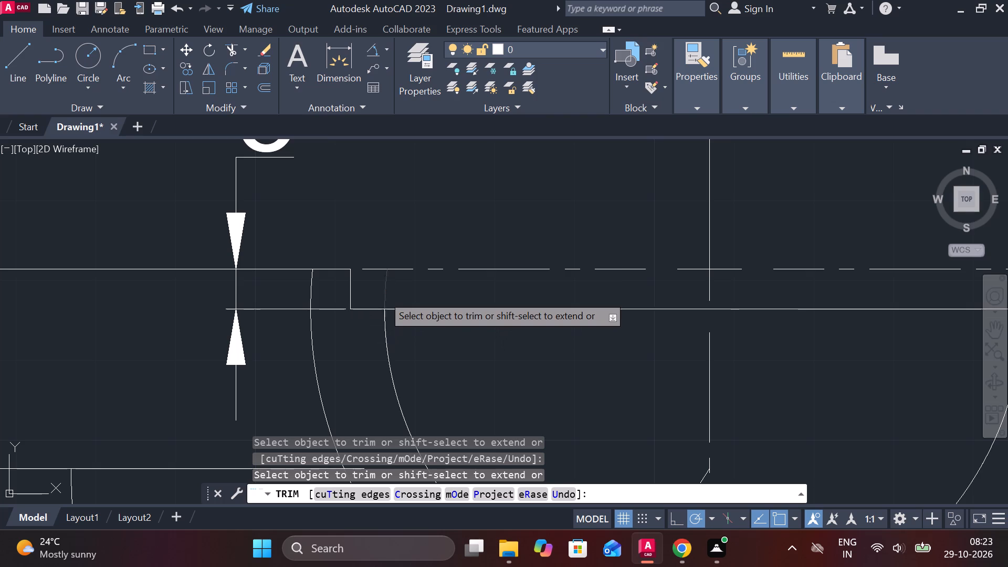
{"action": "left_click", "coordinate": [406, 311]}
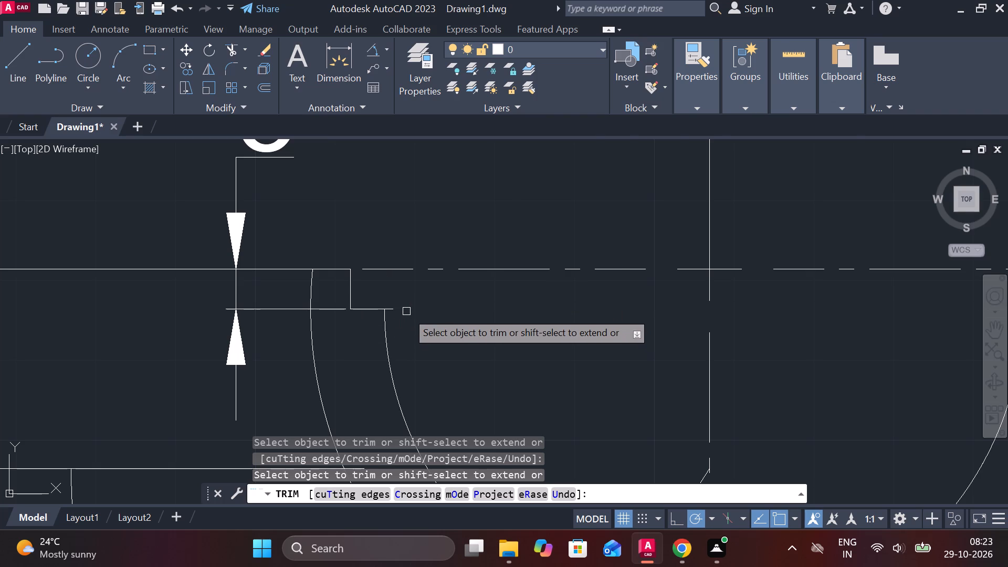
{"action": "scroll", "coordinate": [406, 311], "scroll_direction": "down", "scroll_amount": 1}
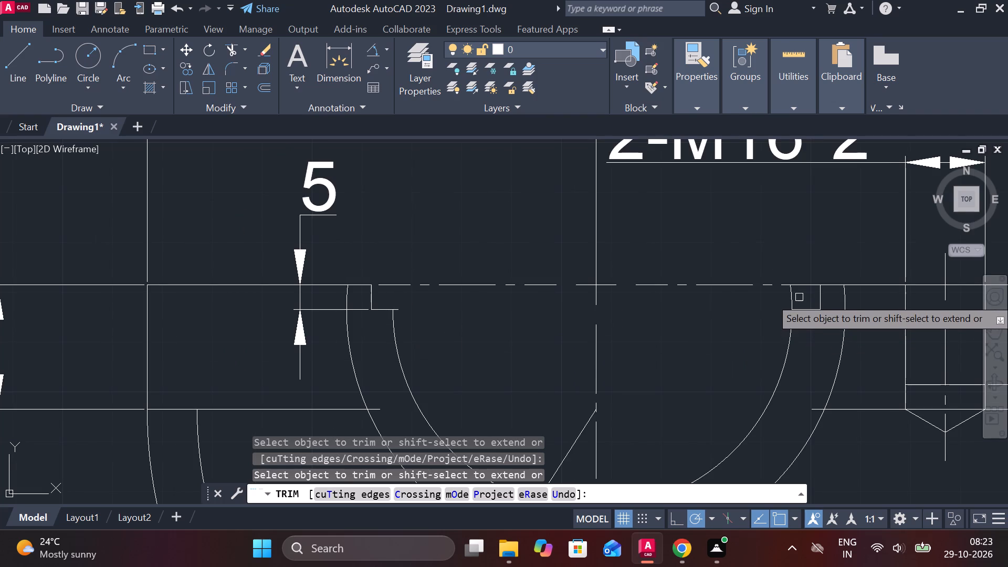
{"action": "left_click", "coordinate": [787, 298]}
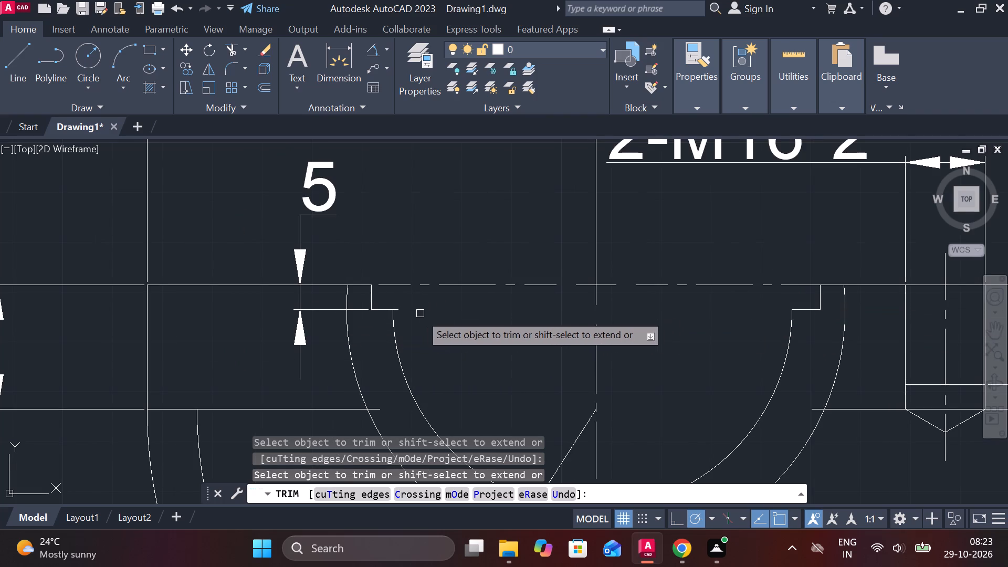
{"action": "key", "text": "Escape"}
{"action": "left_click", "coordinate": [395, 310]}
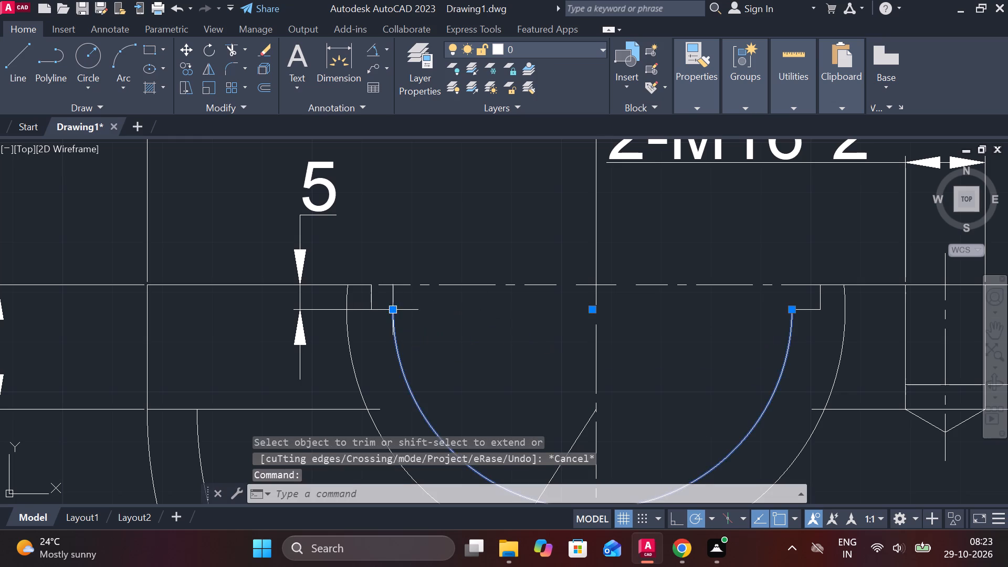
{"action": "key", "text": "Escape"}
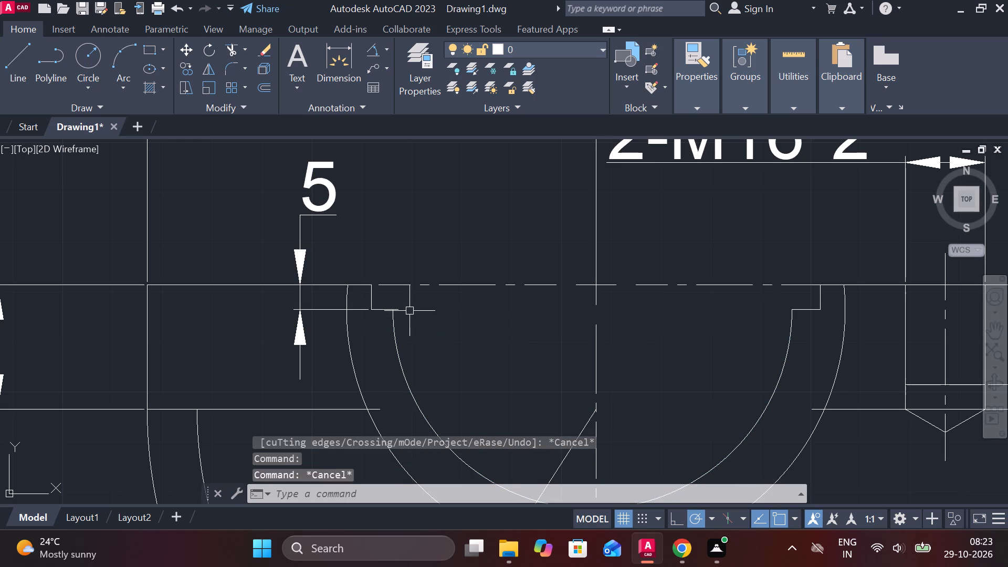
Stretch the short step line's free end across the recess to the opposite end of the inner arc.
{"action": "scroll", "coordinate": [409, 304], "scroll_direction": "up", "scroll_amount": 2}
{"action": "left_click", "coordinate": [380, 320]}
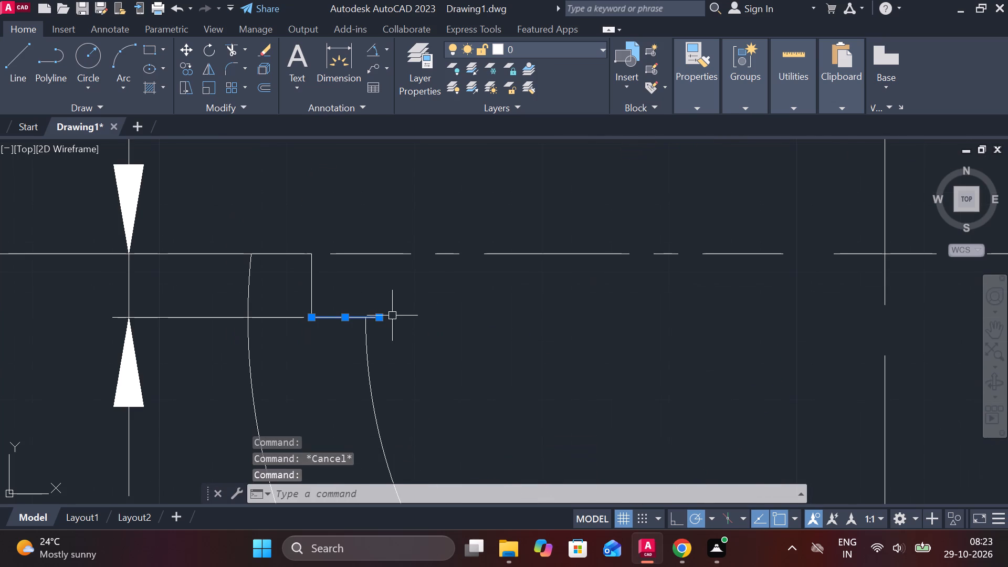
{"action": "left_click", "coordinate": [376, 317]}
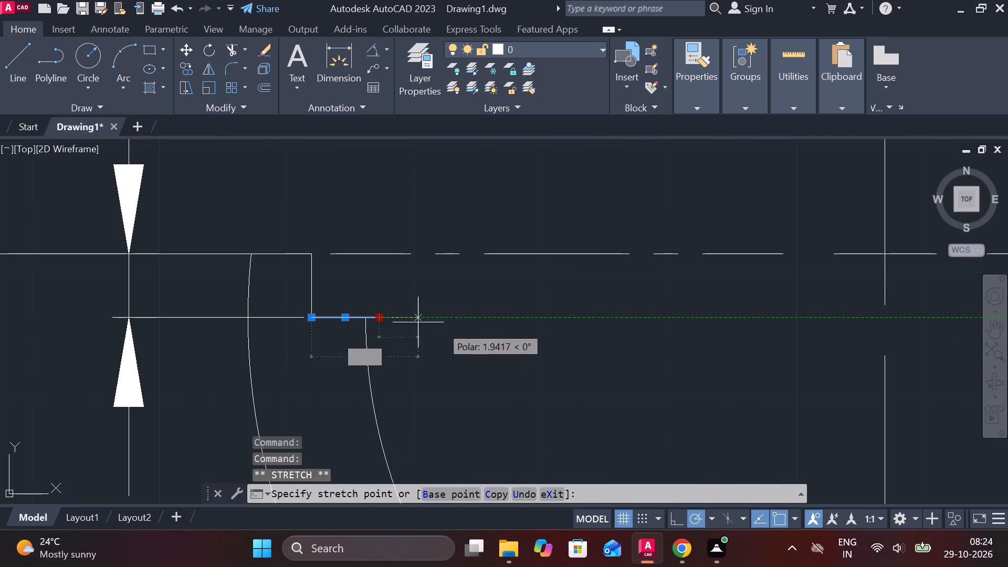
{"action": "scroll", "coordinate": [500, 326], "scroll_direction": "down", "scroll_amount": 3}
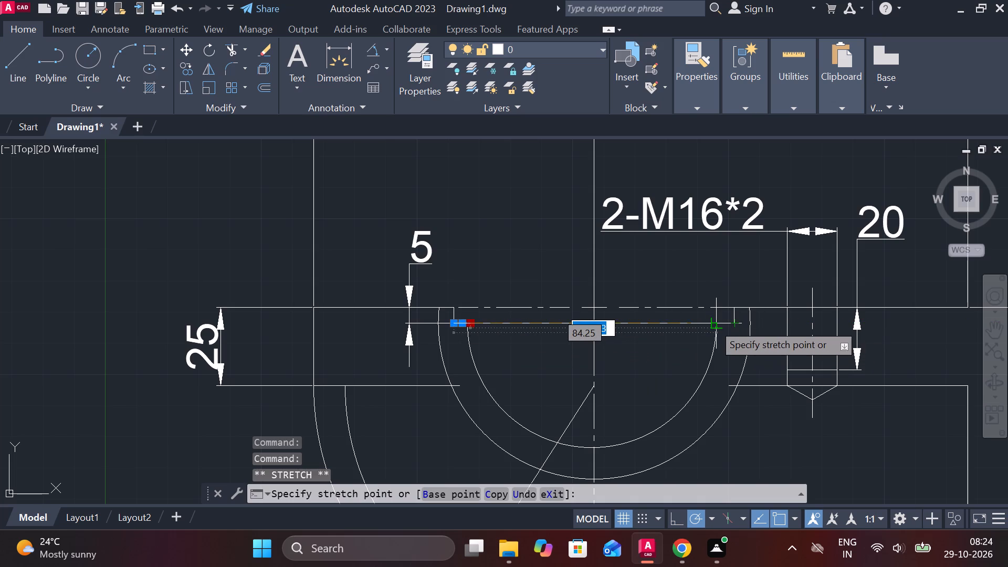
{"action": "left_click", "coordinate": [713, 323]}
{"action": "key", "text": "Escape"}
Change the linetype of the stretched line across the recess to CENTER2.
{"action": "left_click", "coordinate": [652, 327]}
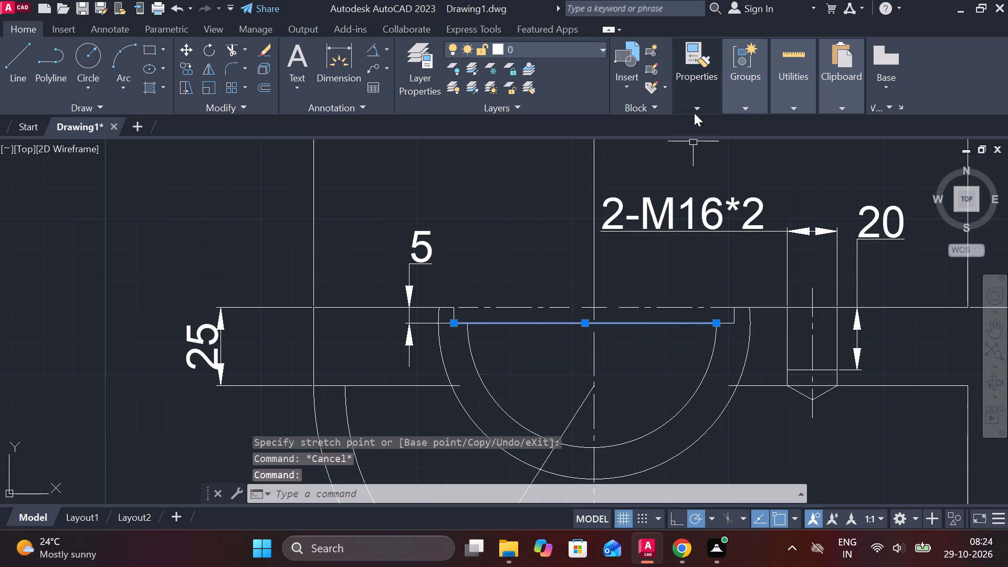
{"action": "left_click", "coordinate": [694, 113]}
{"action": "left_click", "coordinate": [811, 165]}
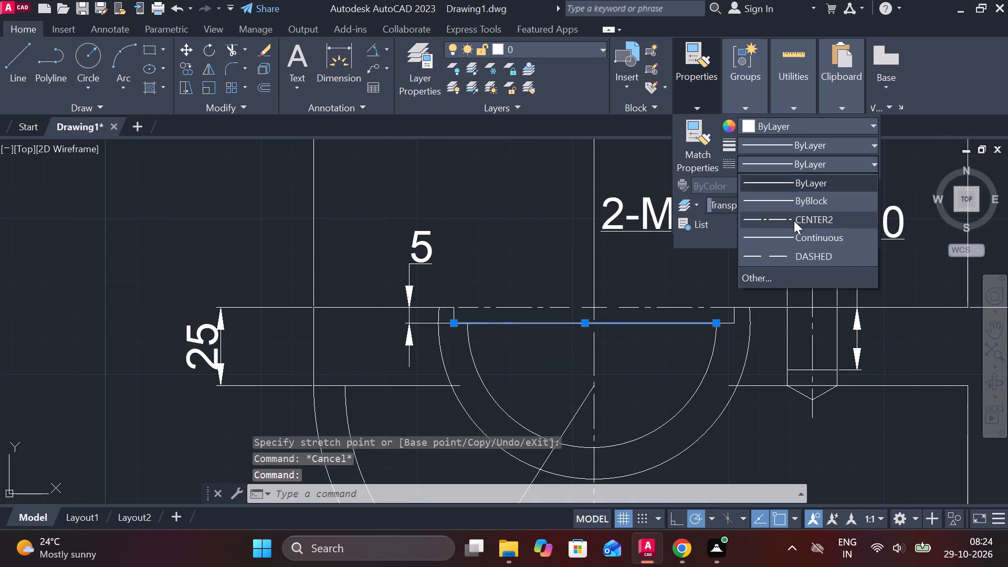
{"action": "left_click", "coordinate": [794, 220]}
{"action": "key", "text": "Escape"}
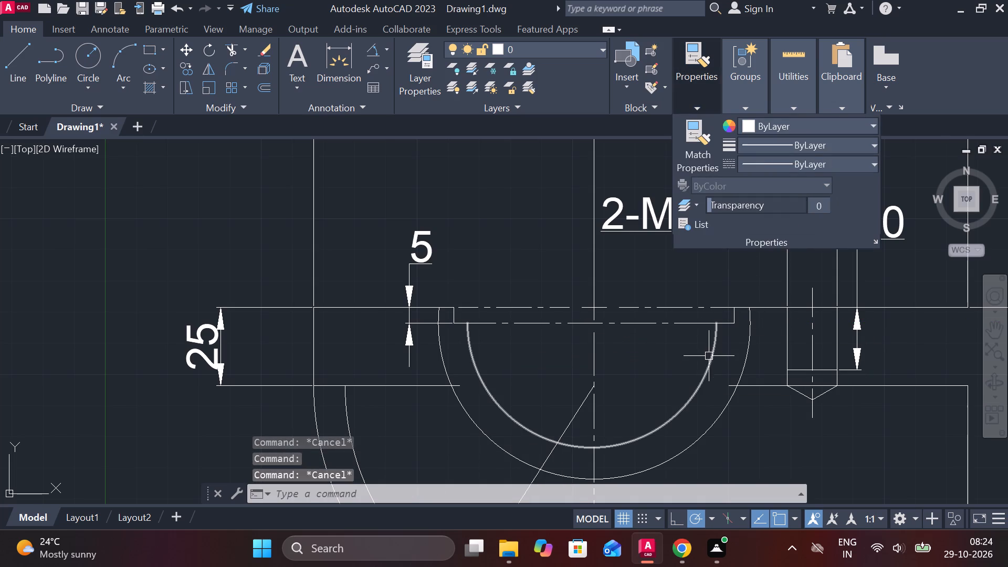
{"action": "key", "text": "Escape"}
Trim the ends of the plate's lower edge lines that project inside the outer recess arc, on both sides.
{"action": "scroll", "coordinate": [652, 339], "scroll_direction": "down", "scroll_amount": 2}
{"action": "middle_click_drag", "start_coordinate": [627, 341], "coordinate": [580, 285]}
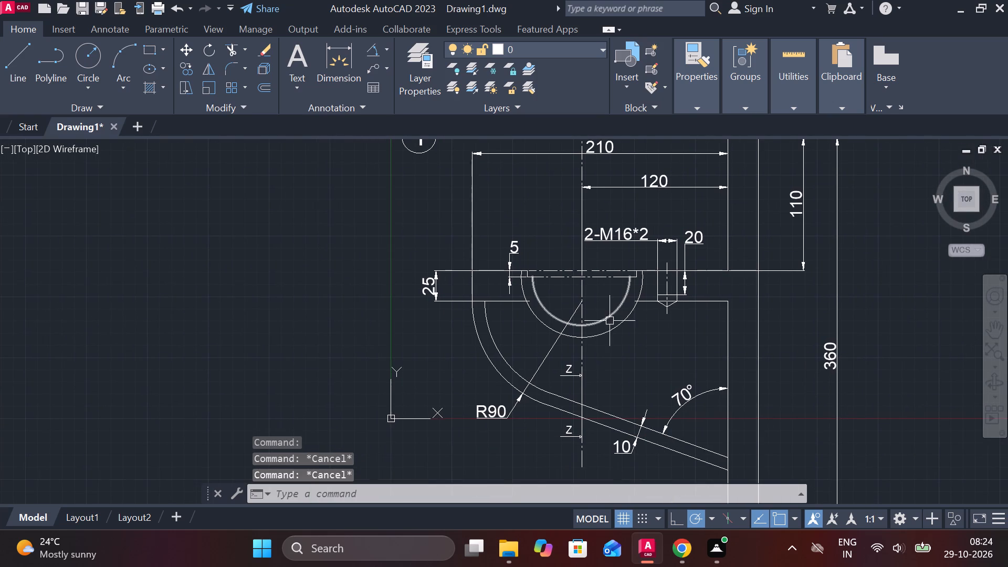
{"action": "scroll", "coordinate": [611, 321], "scroll_direction": "up", "scroll_amount": 1}
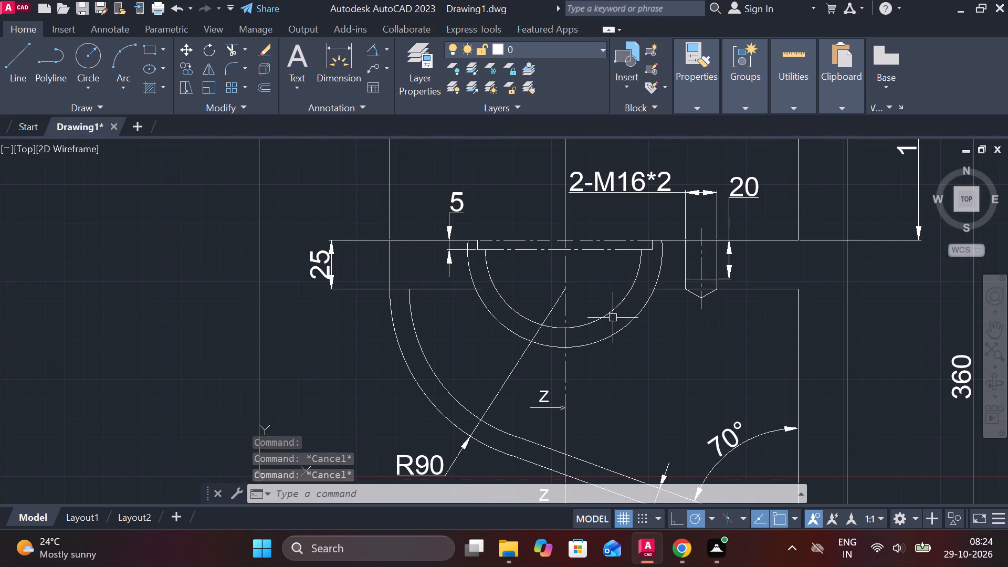
{"action": "type", "text": "TR"}
{"action": "key", "text": "space"}
{"action": "scroll", "coordinate": [647, 286], "scroll_direction": "up", "scroll_amount": 3}
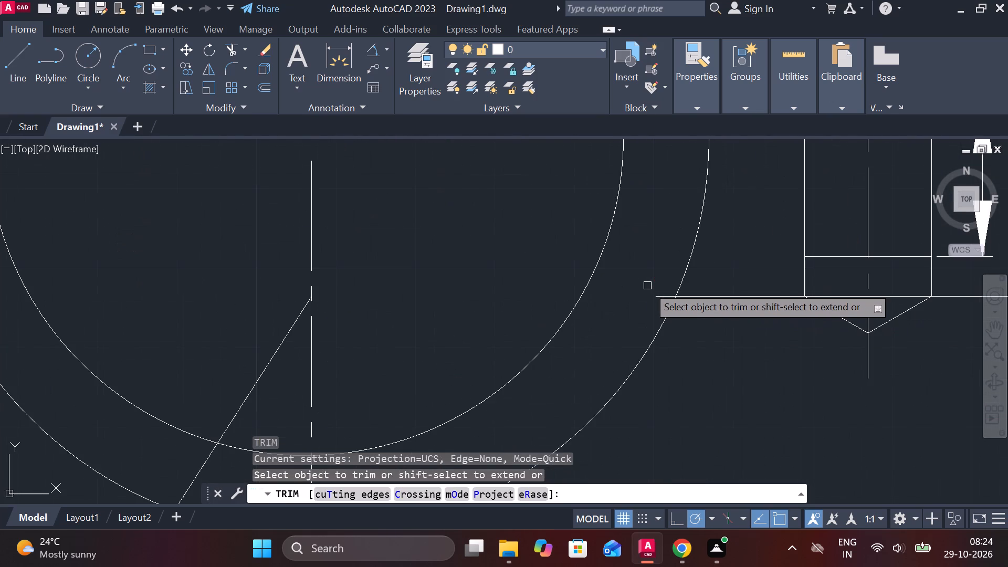
{"action": "left_click", "coordinate": [657, 295]}
{"action": "scroll", "coordinate": [659, 295], "scroll_direction": "down", "scroll_amount": 3}
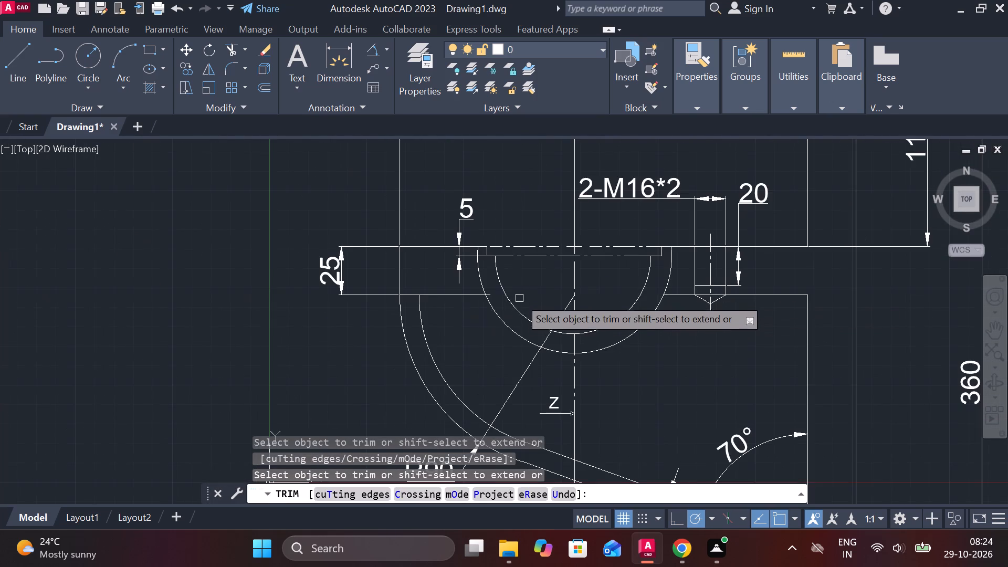
{"action": "scroll", "coordinate": [512, 284], "scroll_direction": "up", "scroll_amount": 3}
{"action": "left_click", "coordinate": [422, 327]}
{"action": "scroll", "coordinate": [422, 327], "scroll_direction": "down", "scroll_amount": 4}
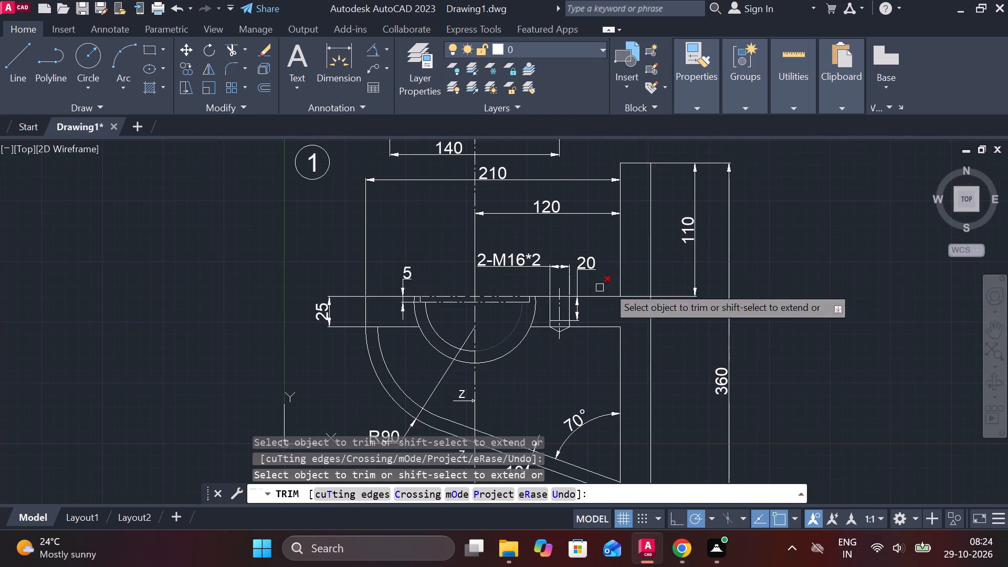
{"action": "key", "text": "Escape"}
Add radius dimensions R40 to the inner recess arc and R50 to the outer one, placing both texts below the arcs.
{"action": "middle_click_drag", "start_coordinate": [755, 324], "coordinate": [738, 309]}
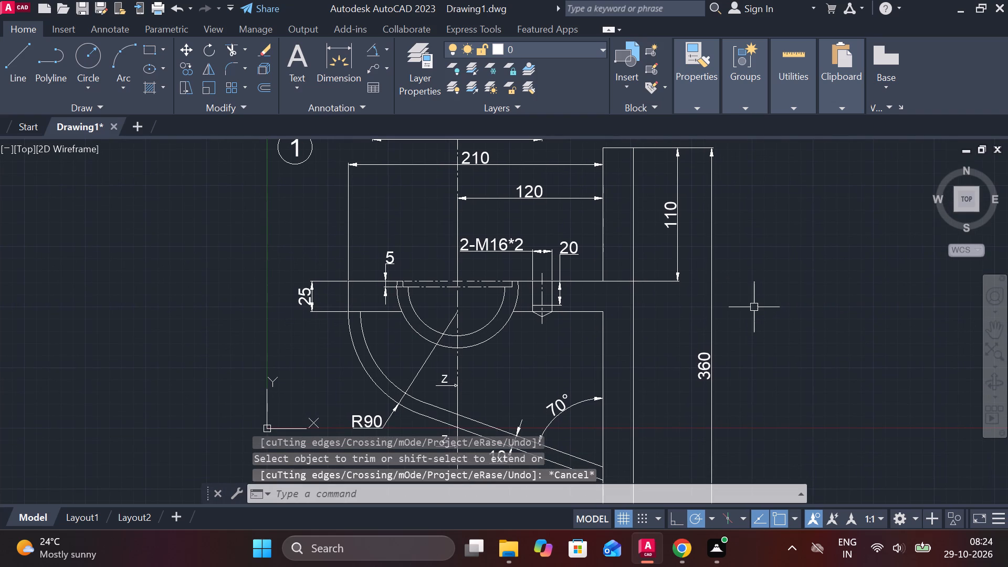
{"action": "scroll", "coordinate": [442, 355], "scroll_direction": "up", "scroll_amount": 1}
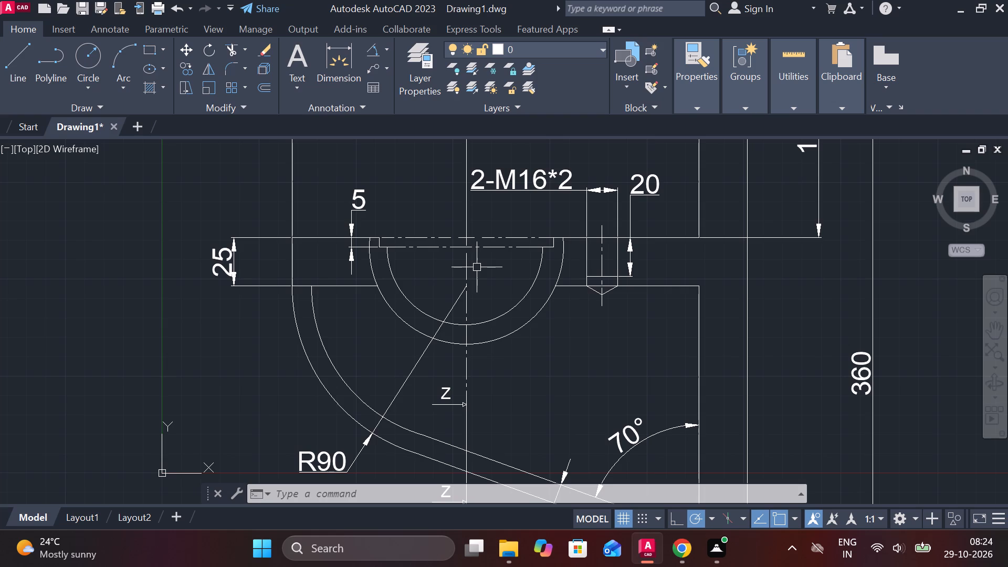
{"action": "left_click", "coordinate": [388, 45]}
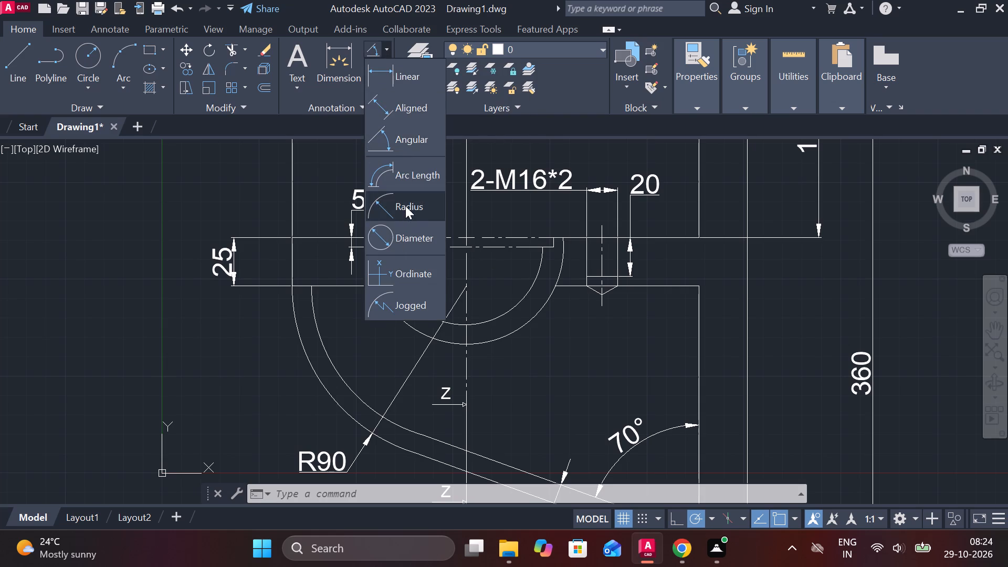
{"action": "left_click", "coordinate": [405, 206]}
{"action": "left_click", "coordinate": [520, 300]}
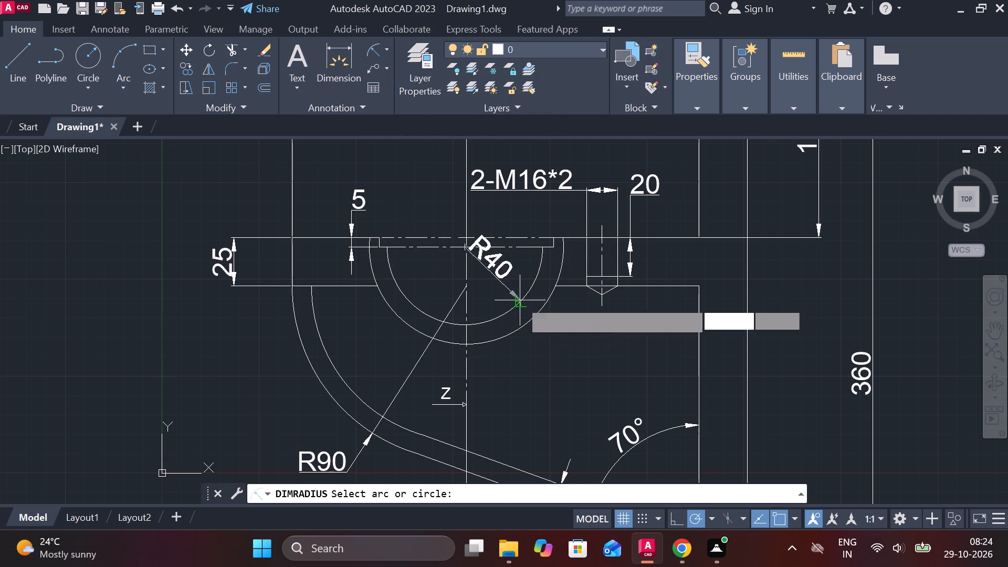
{"action": "left_click", "coordinate": [565, 356]}
{"action": "key", "text": "space"}
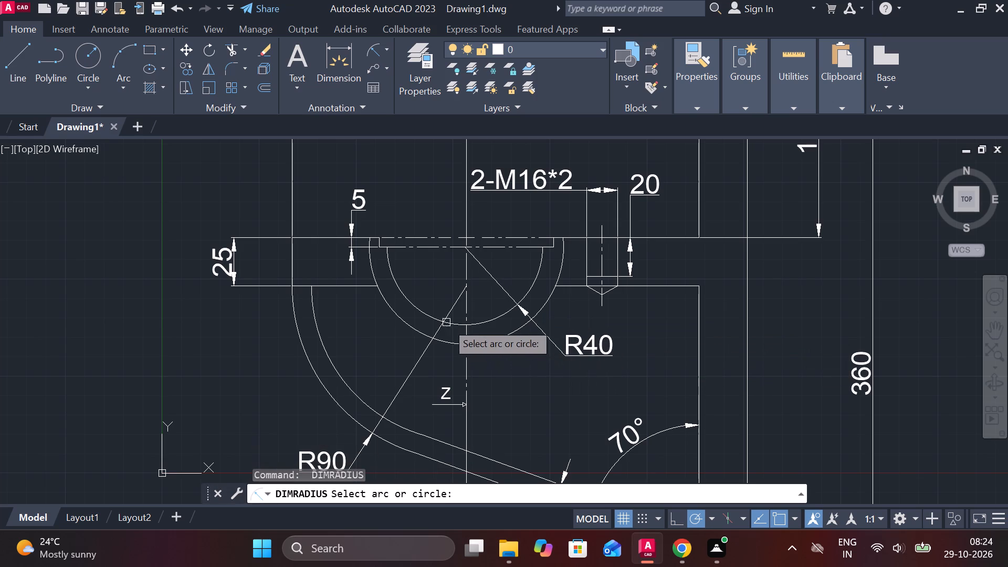
{"action": "left_click", "coordinate": [395, 309]}
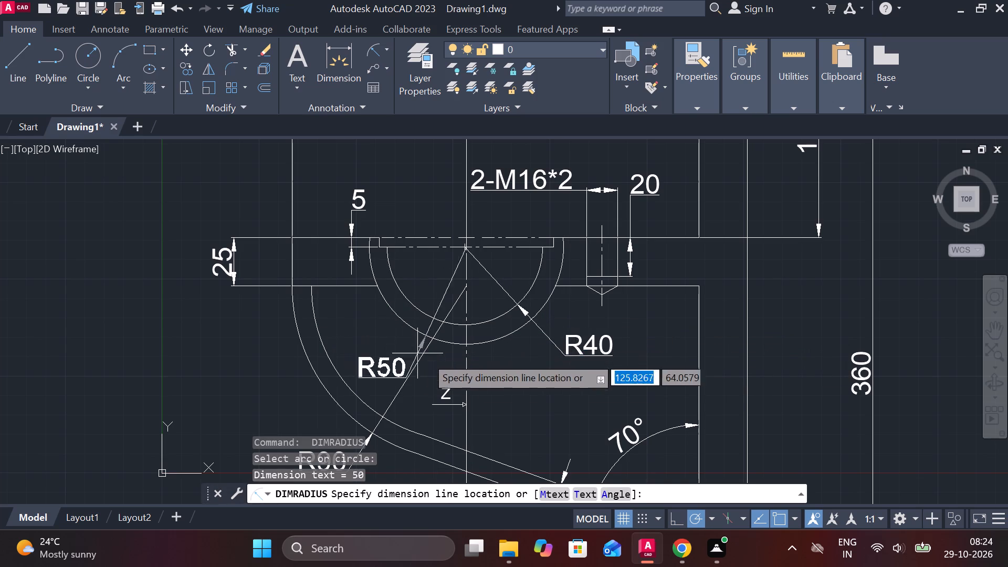
{"action": "left_click", "coordinate": [501, 381]}
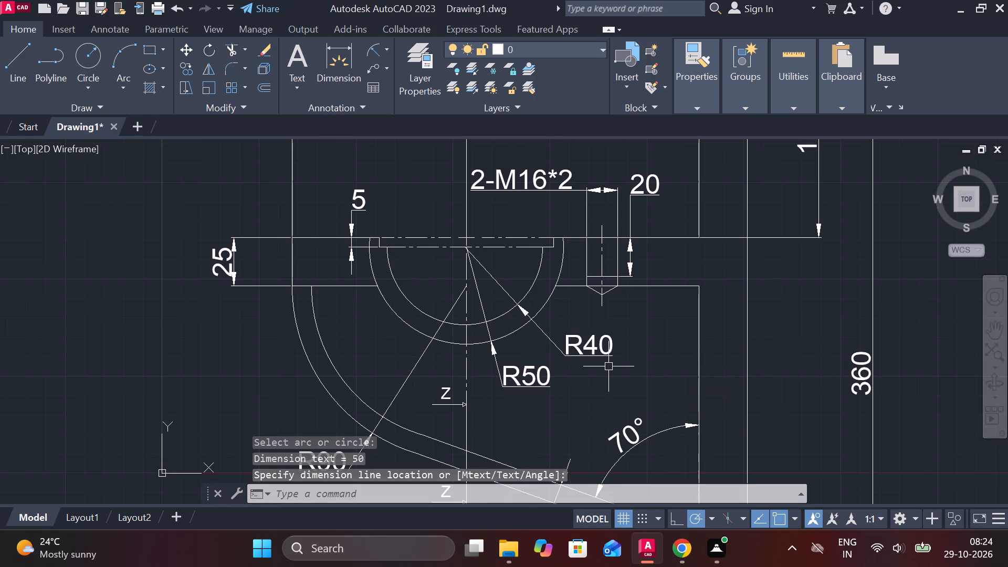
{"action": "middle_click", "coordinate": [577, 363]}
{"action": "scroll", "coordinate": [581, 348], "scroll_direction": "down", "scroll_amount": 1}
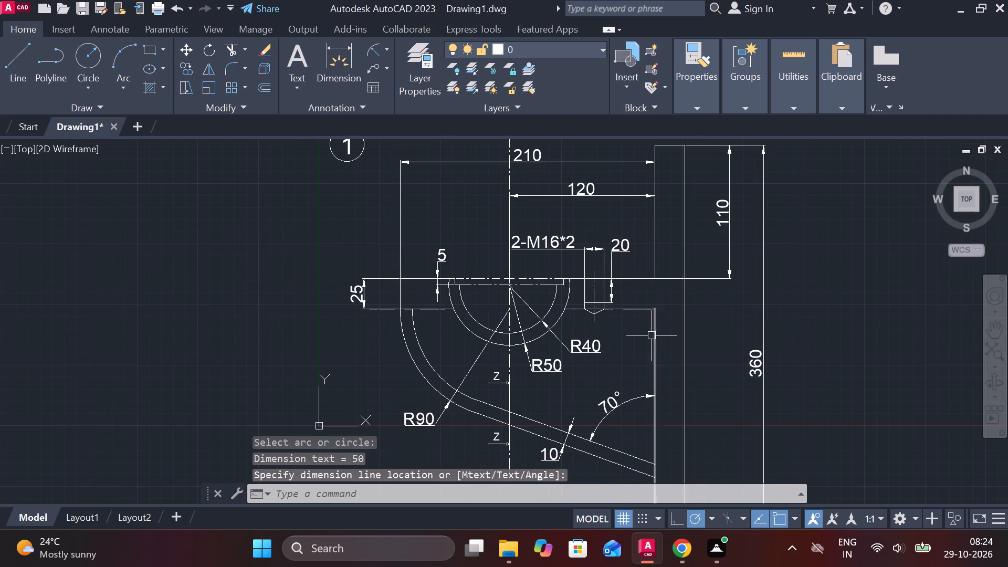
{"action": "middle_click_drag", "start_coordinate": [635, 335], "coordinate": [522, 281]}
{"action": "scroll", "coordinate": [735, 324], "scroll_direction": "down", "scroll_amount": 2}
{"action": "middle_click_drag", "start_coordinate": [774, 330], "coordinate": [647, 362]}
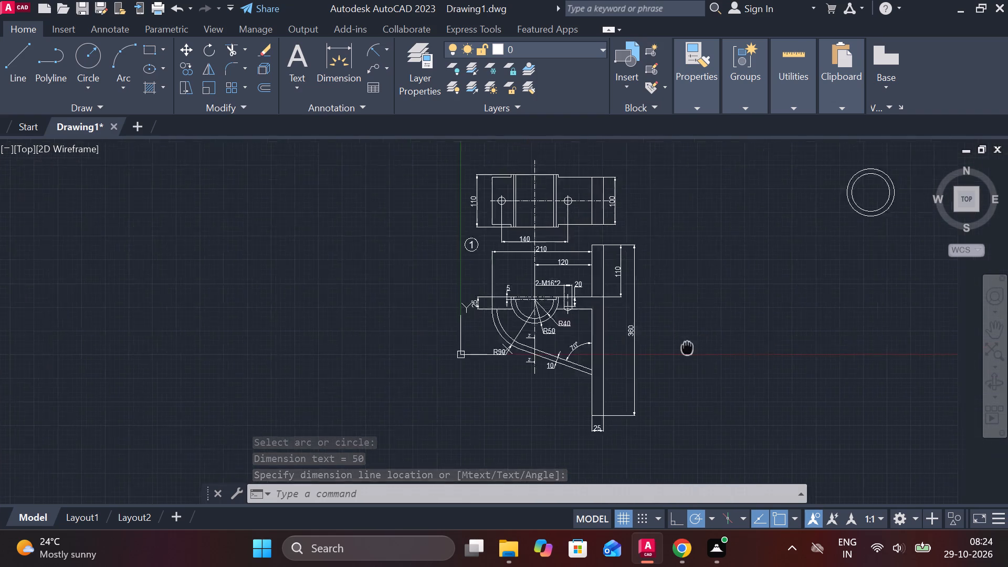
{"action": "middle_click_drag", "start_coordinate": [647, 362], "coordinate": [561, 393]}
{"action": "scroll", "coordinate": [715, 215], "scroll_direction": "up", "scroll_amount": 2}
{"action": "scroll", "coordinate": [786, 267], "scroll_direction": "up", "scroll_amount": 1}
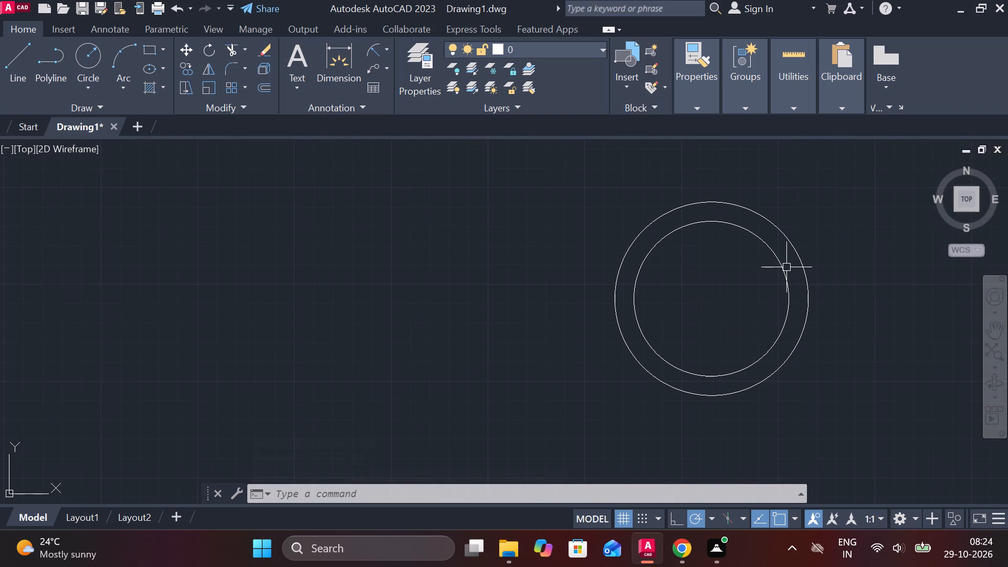
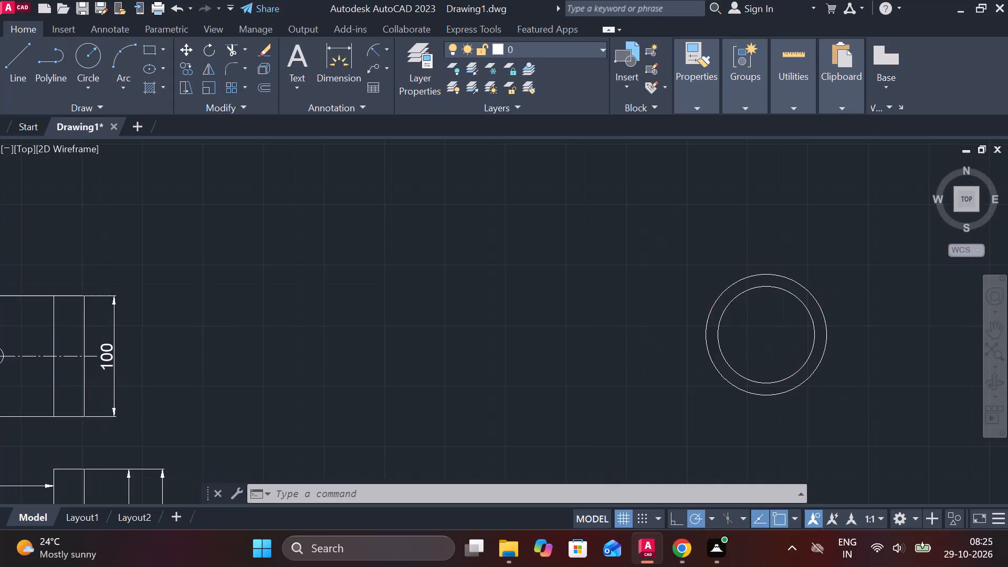
Draw a horizontal line from the centre of the concentric circles to the outer circle's left quadrant.
{"action": "middle_click_drag", "start_coordinate": [823, 398], "coordinate": [714, 392]}
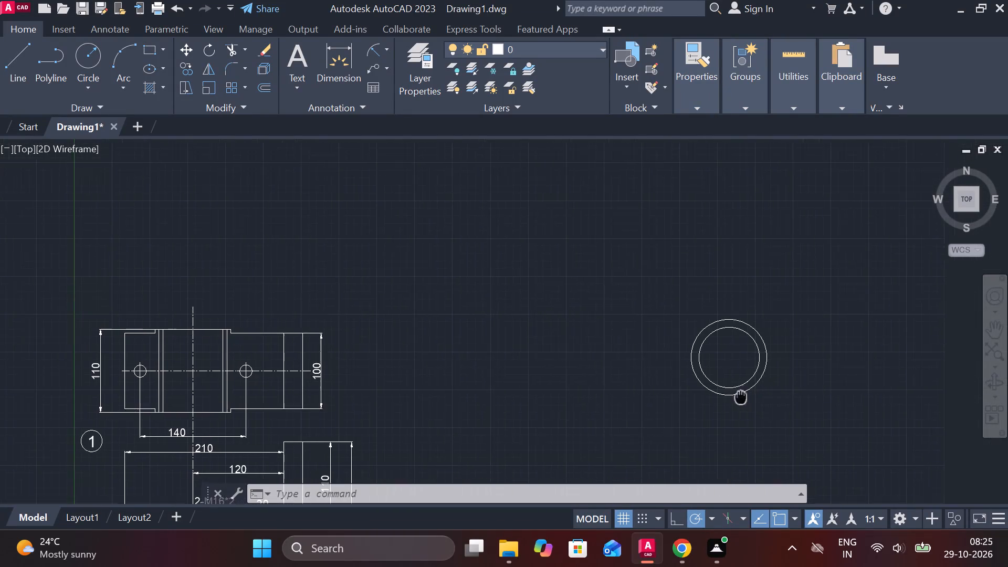
{"action": "middle_click_drag", "start_coordinate": [714, 392], "coordinate": [696, 389]}
{"action": "scroll", "coordinate": [613, 363], "scroll_direction": "up", "scroll_amount": 2}
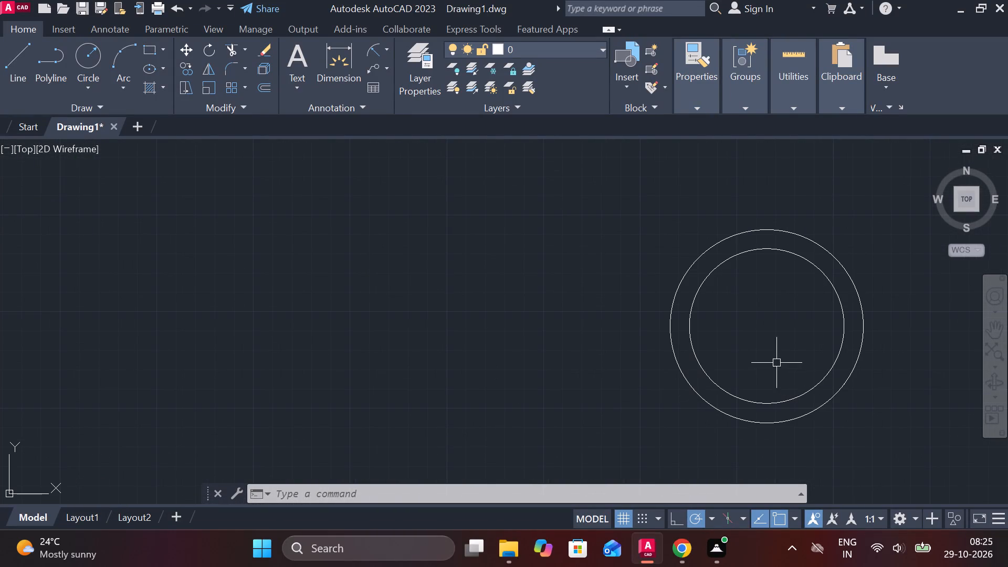
{"action": "middle_click_drag", "start_coordinate": [768, 362], "coordinate": [668, 374]}
{"action": "key", "text": "l"}
{"action": "key", "text": "Return"}
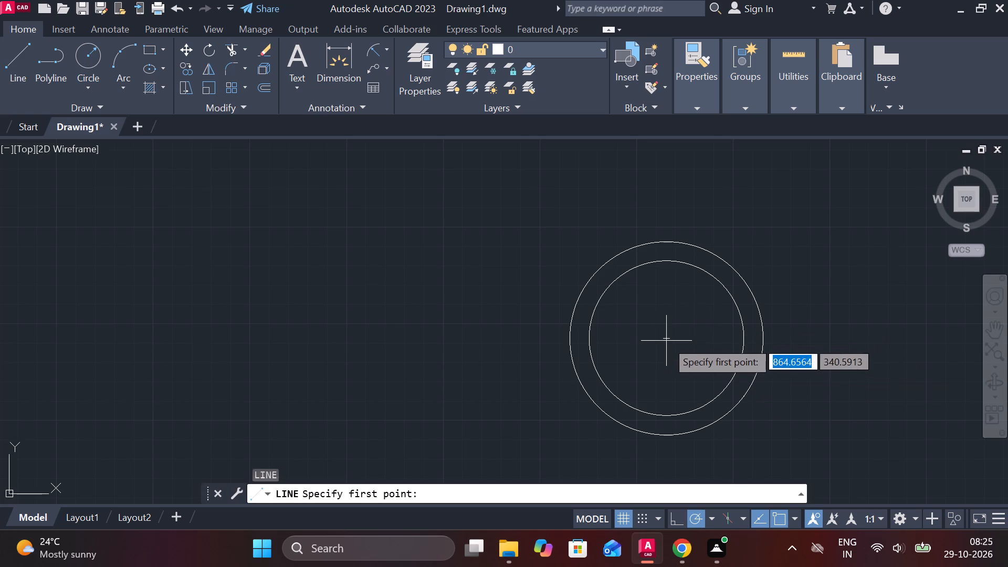
{"action": "left_click", "coordinate": [666, 338]}
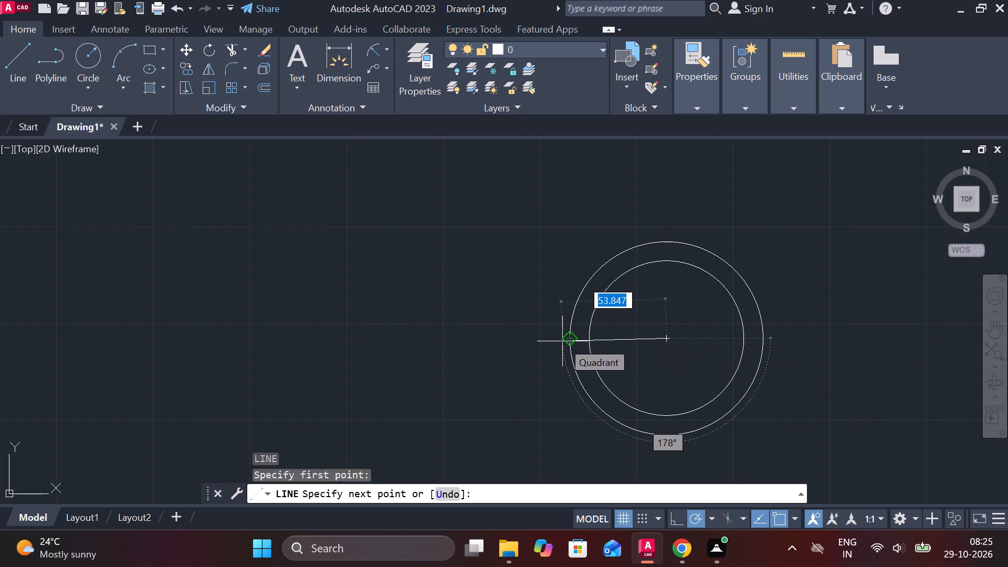
{"action": "left_click", "coordinate": [570, 336]}
{"action": "key", "text": "Escape"}
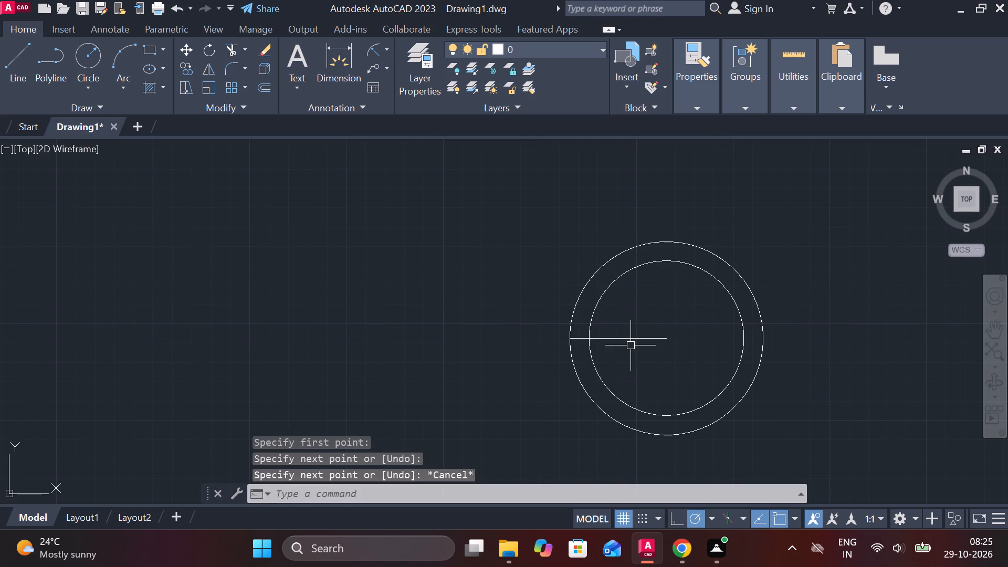
Stretch the line's centre end to the outer circle's opposite quadrant so it spans the full diameter.
{"action": "left_click", "coordinate": [629, 340]}
{"action": "left_click", "coordinate": [670, 338]}
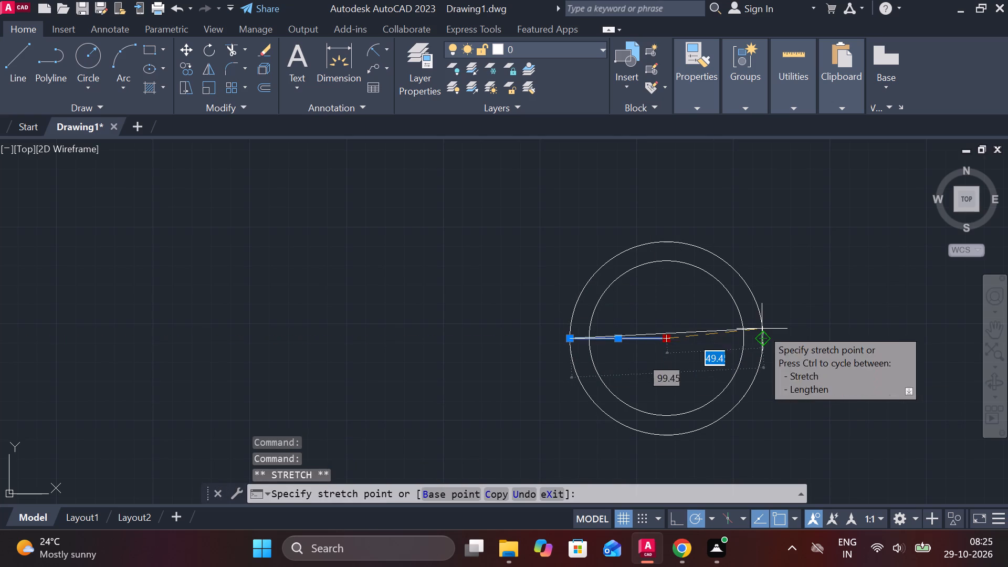
{"action": "left_click", "coordinate": [760, 335]}
{"action": "key", "text": "Escape"}
Trim away the lower halves of both concentric circles below the horizontal diameter line.
{"action": "type", "text": "TR"}
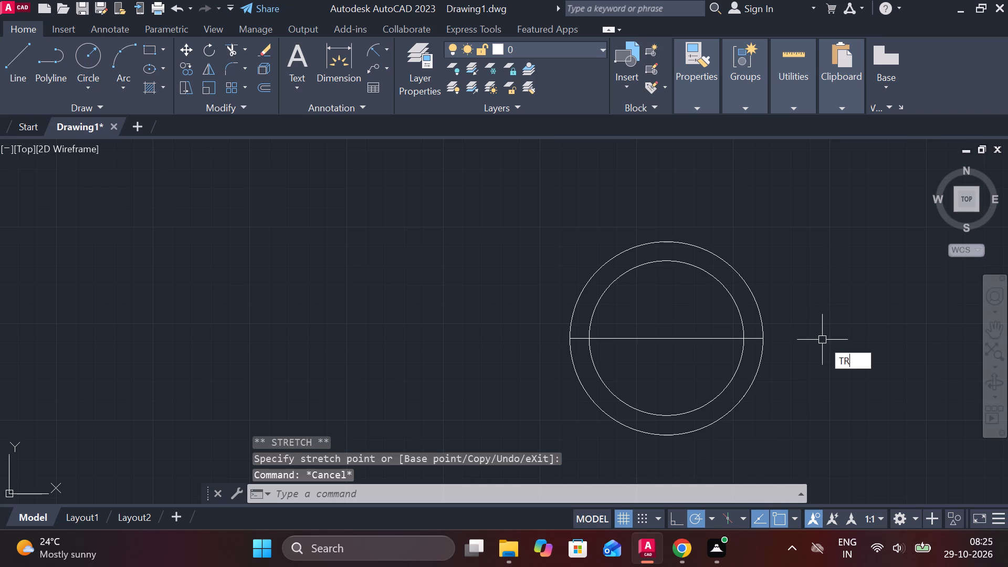
{"action": "key", "text": "space"}
{"action": "left_click_drag", "start_coordinate": [641, 387], "coordinate": [602, 433]}
{"action": "left_click", "coordinate": [600, 435]}
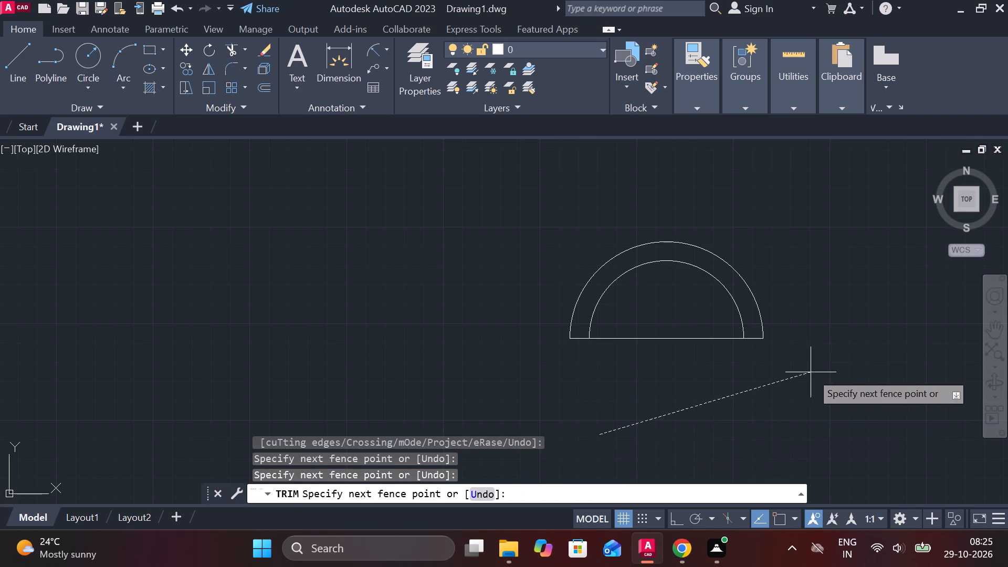
{"action": "left_click", "coordinate": [757, 392]}
{"action": "middle_click_drag", "start_coordinate": [748, 375], "coordinate": [723, 379]}
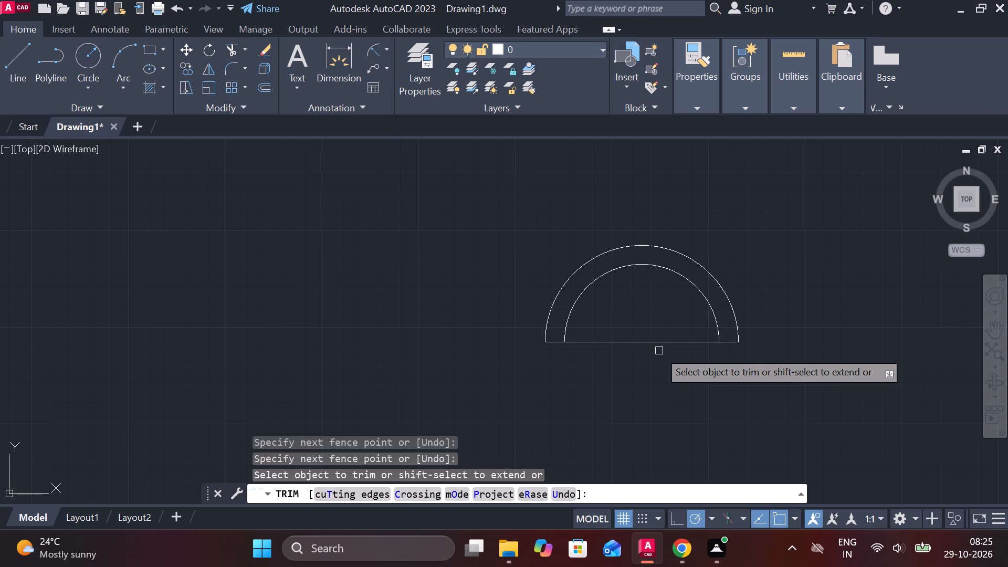
{"action": "key", "text": "Escape"}
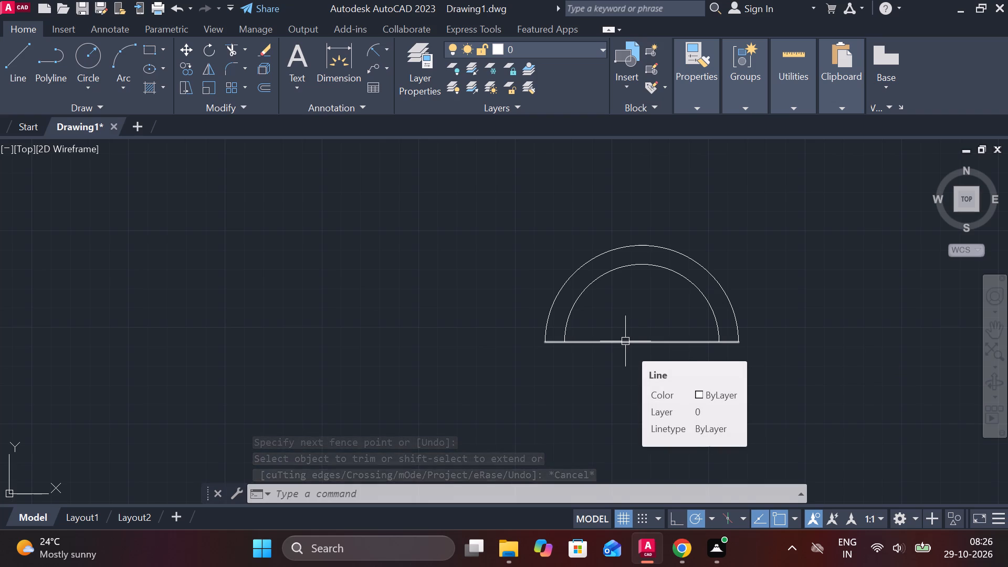
Select the horizontal diameter line at the base of the two semicircles.
{"action": "left_click", "coordinate": [625, 341]}
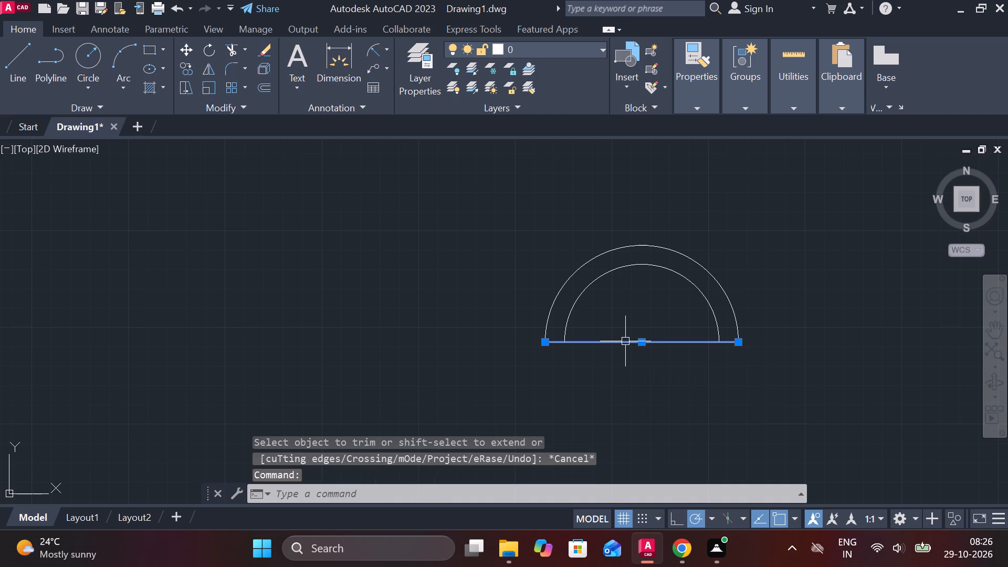
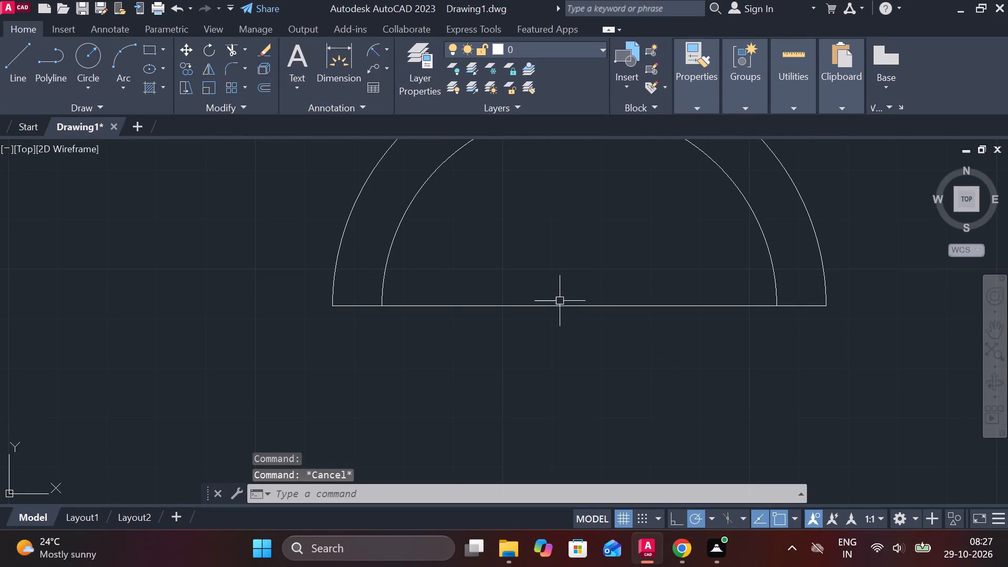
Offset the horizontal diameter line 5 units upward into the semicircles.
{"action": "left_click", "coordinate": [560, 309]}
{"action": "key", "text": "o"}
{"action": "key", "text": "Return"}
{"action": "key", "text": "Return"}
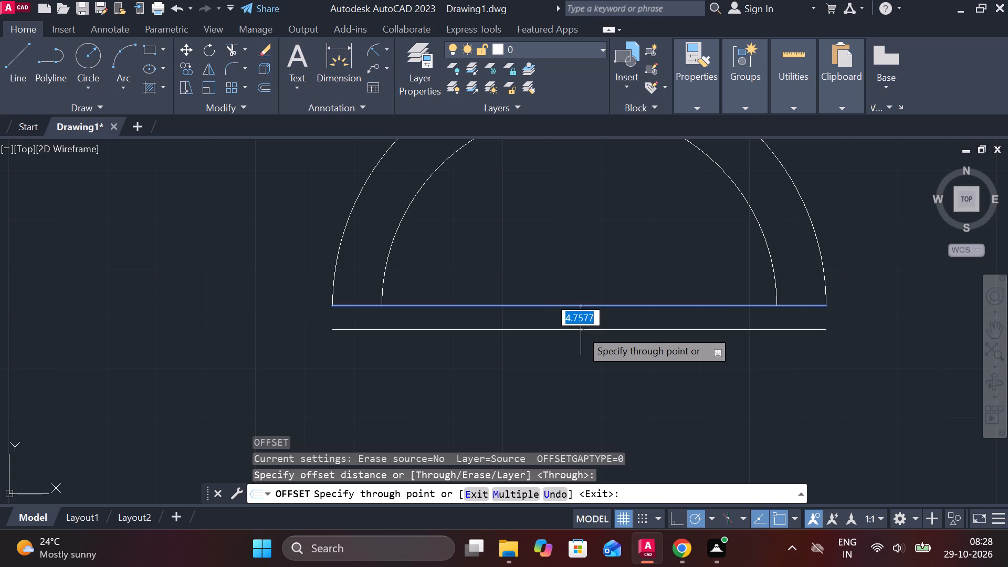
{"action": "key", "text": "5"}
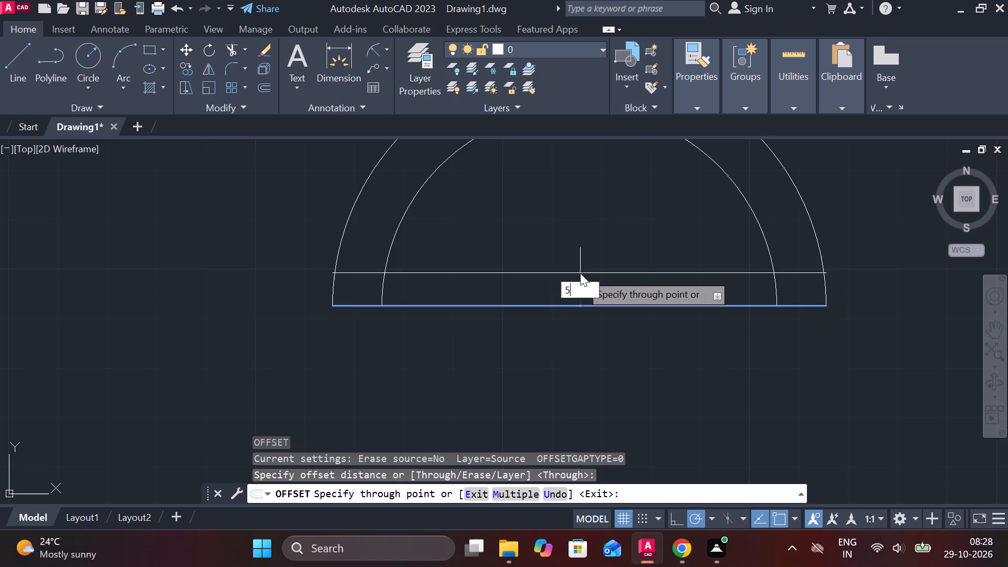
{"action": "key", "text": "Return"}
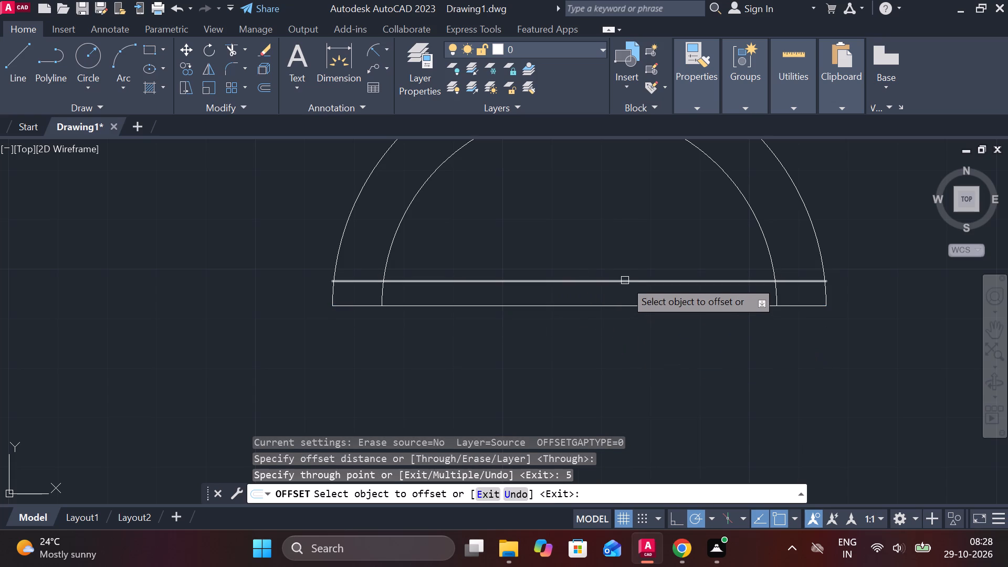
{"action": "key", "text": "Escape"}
Erase the entire semicircle figure, including both arcs and both horizontal lines.
{"action": "scroll", "coordinate": [761, 343], "scroll_direction": "down", "scroll_amount": 3}
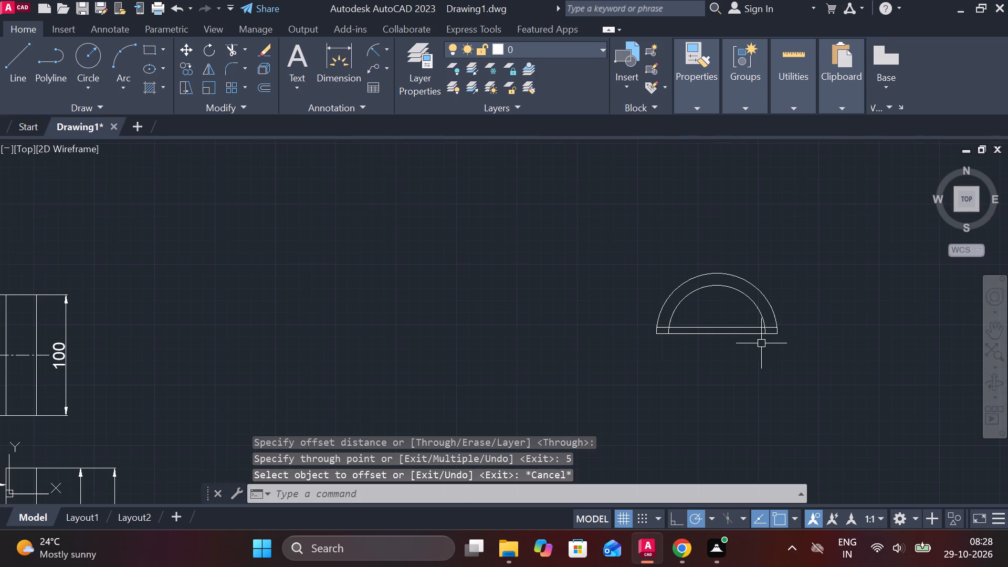
{"action": "left_click_drag", "start_coordinate": [784, 348], "coordinate": [761, 344]}
{"action": "left_click", "coordinate": [613, 272]}
{"action": "type", "text": "E"}
{"action": "key", "text": "space"}
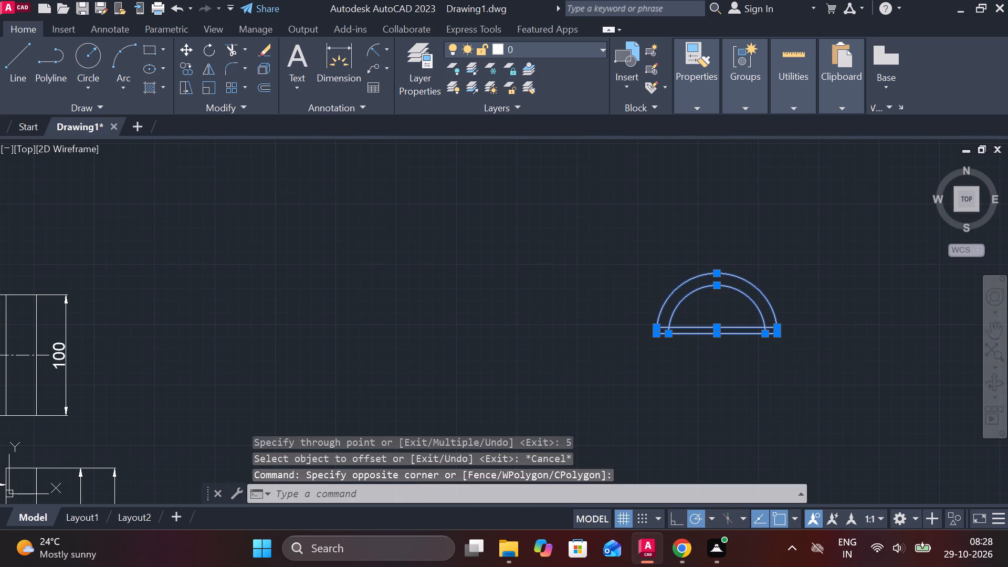
Draw a closed 210 by 25 rectangle from lines in the empty area beside the existing views.
{"action": "key", "text": "l"}
{"action": "key", "text": "Return"}
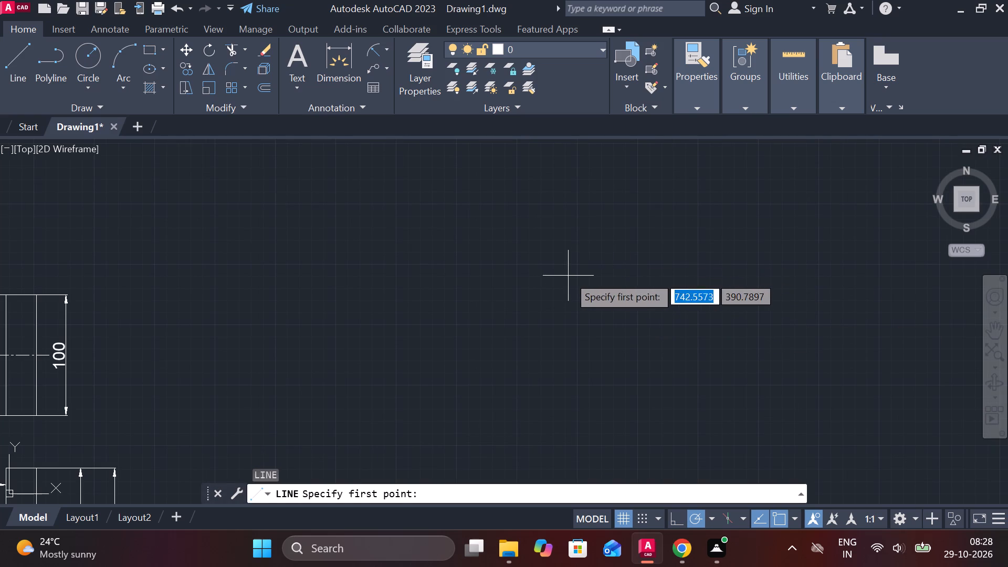
{"action": "middle_click_drag", "start_coordinate": [564, 276], "coordinate": [486, 270]}
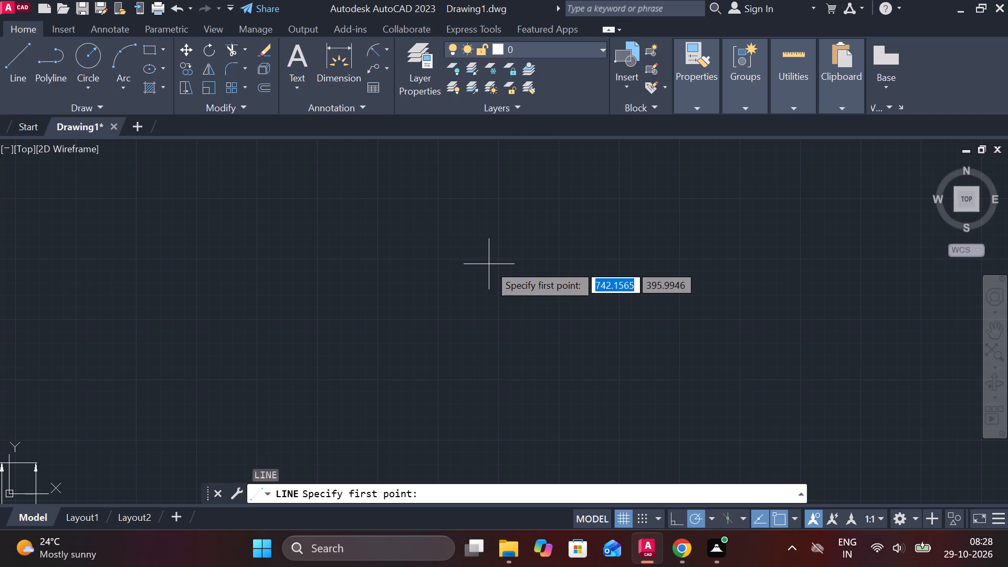
{"action": "left_click", "coordinate": [532, 257]}
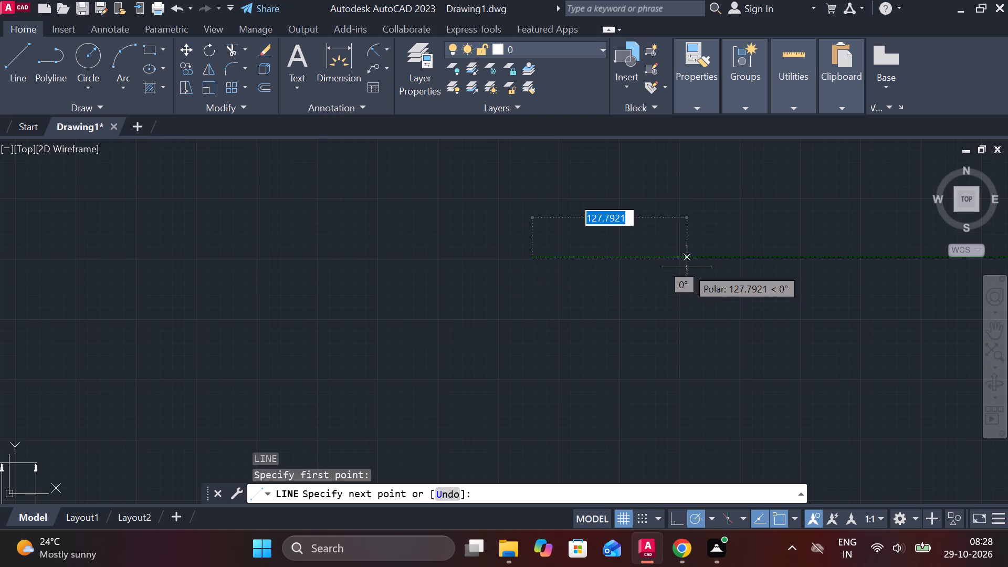
{"action": "type", "text": "21"}
{"action": "key", "text": "0"}
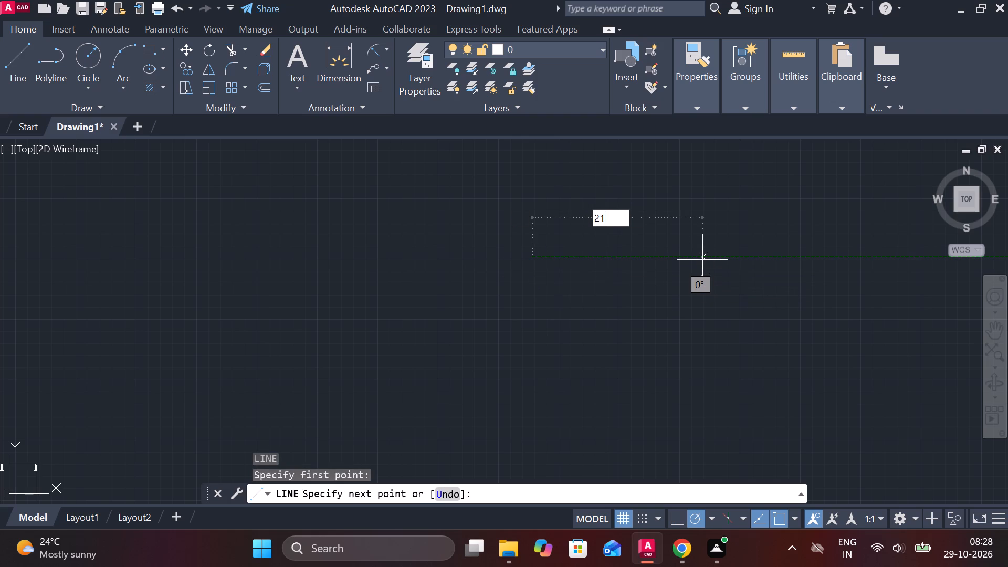
{"action": "key", "text": "Return"}
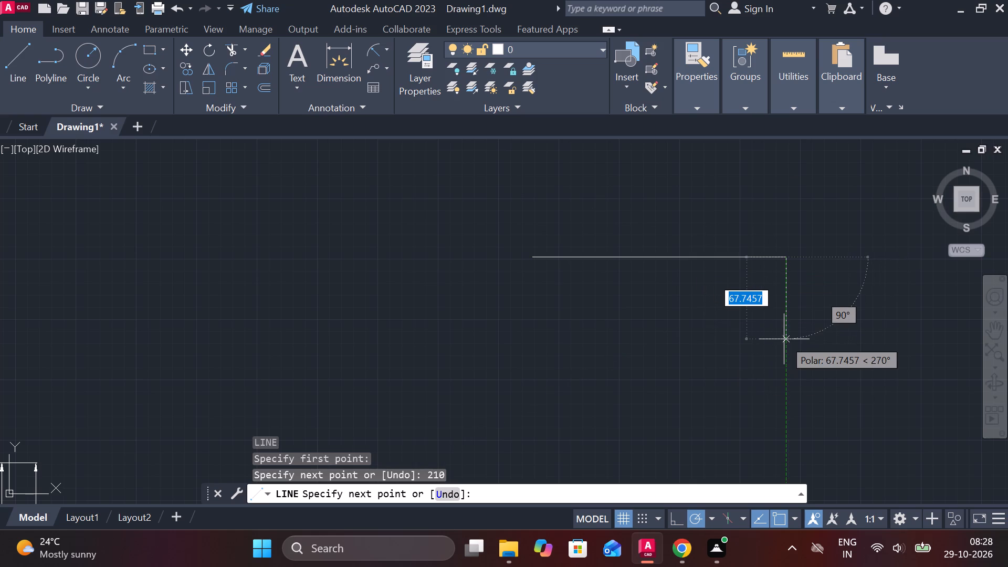
{"action": "type", "text": "25"}
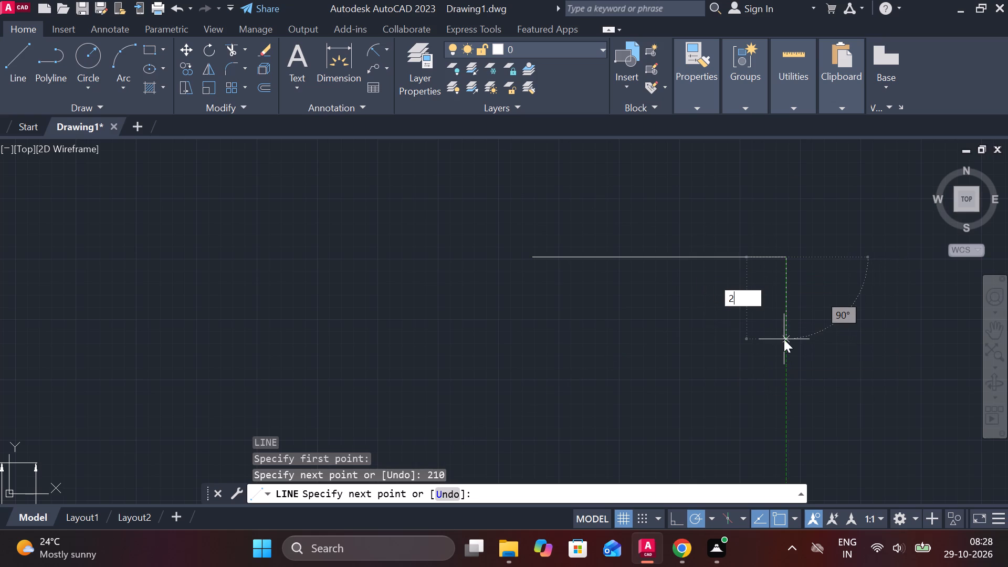
{"action": "key", "text": "Return"}
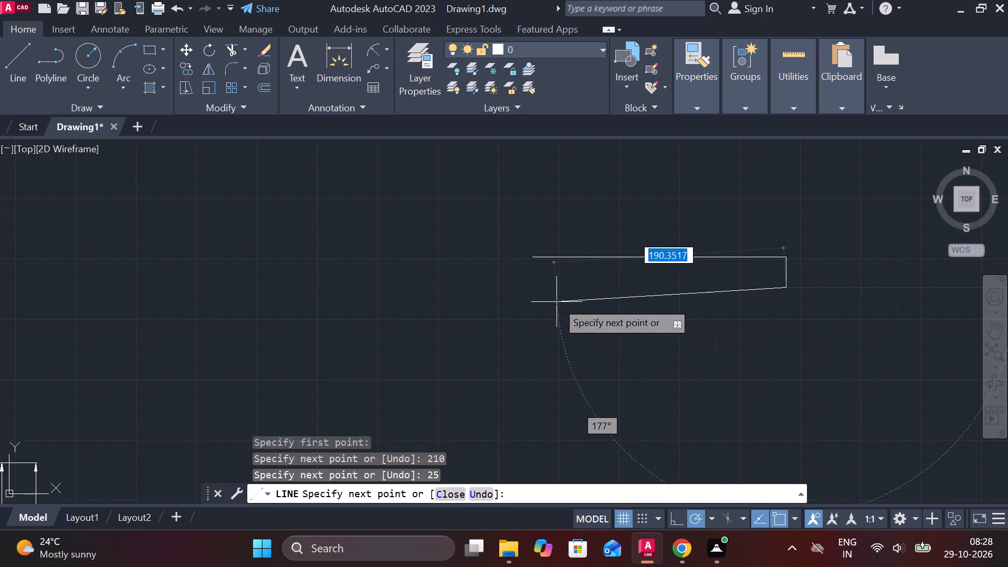
{"action": "type", "text": "210"}
{"action": "key", "text": "Return"}
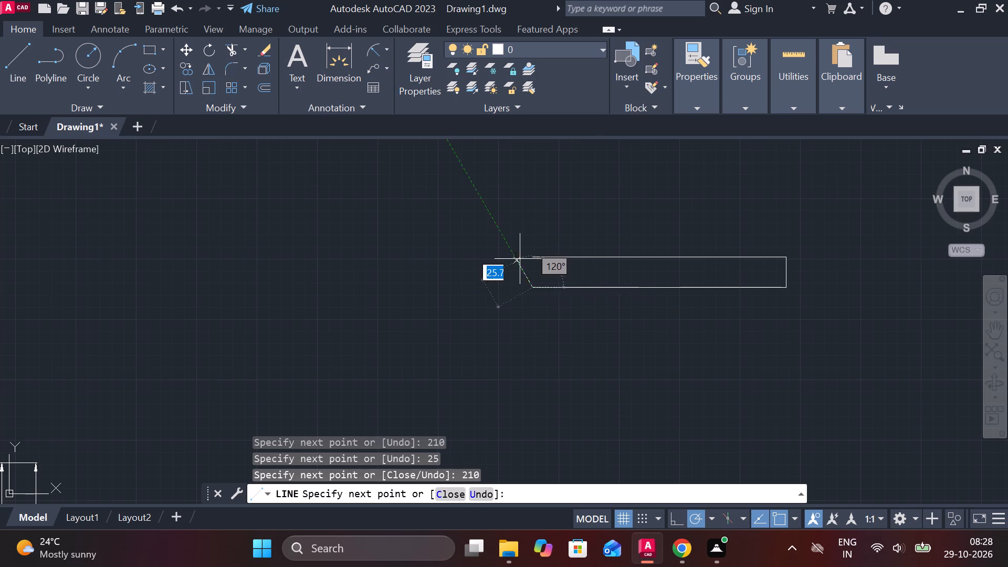
{"action": "left_click", "coordinate": [533, 259]}
{"action": "key", "text": "Escape"}
Draw a vertical line from the midpoint of the rectangle's top edge to the midpoint of its bottom edge.
{"action": "scroll", "coordinate": [611, 237], "scroll_direction": "up", "scroll_amount": 2}
{"action": "middle_click_drag", "start_coordinate": [597, 267], "coordinate": [523, 270]}
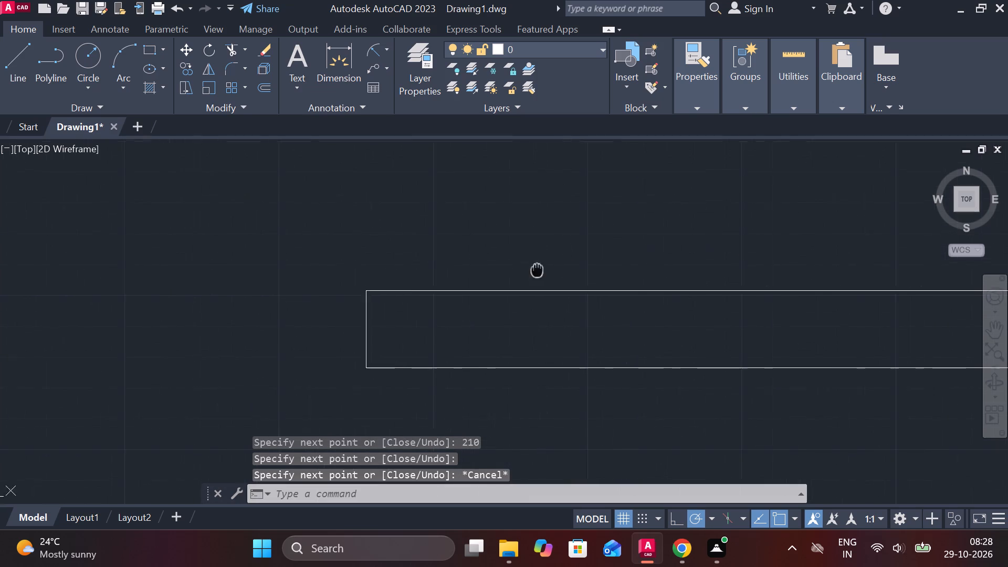
{"action": "middle_click_drag", "start_coordinate": [523, 270], "coordinate": [375, 254]}
{"action": "scroll", "coordinate": [400, 242], "scroll_direction": "down", "scroll_amount": 1}
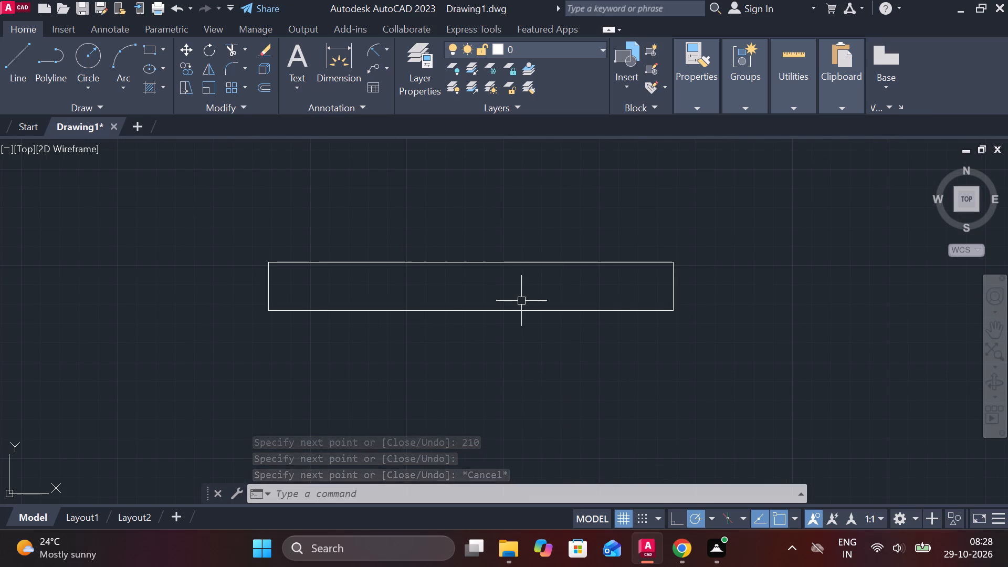
{"action": "key", "text": "l"}
{"action": "key", "text": "Return"}
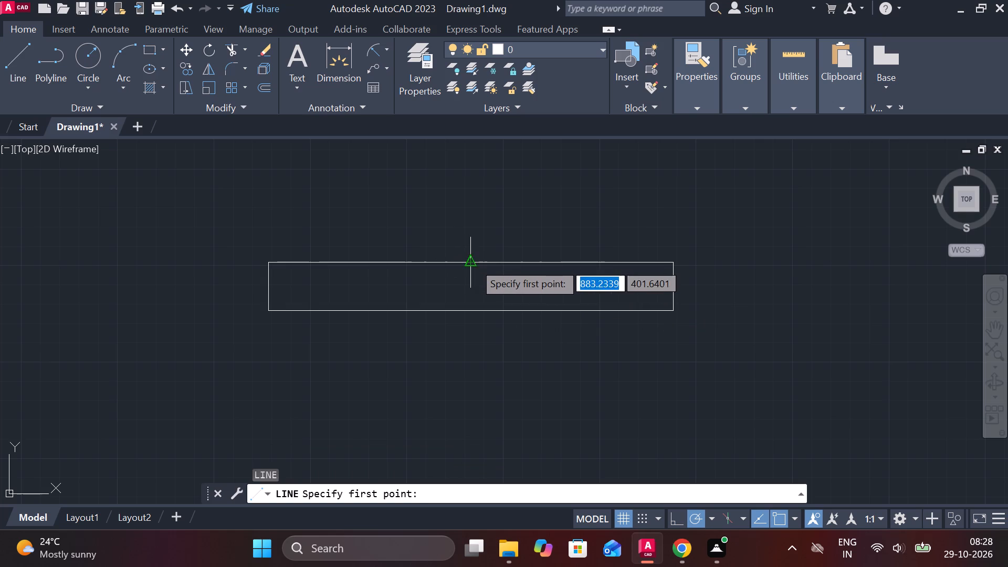
{"action": "left_click", "coordinate": [474, 262]}
{"action": "left_click", "coordinate": [471, 312]}
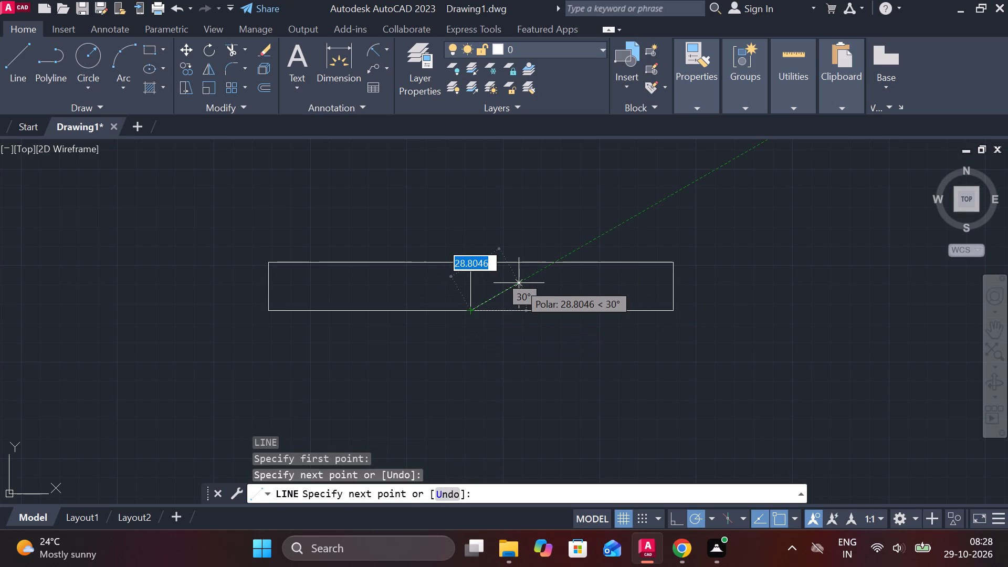
{"action": "key", "text": "Escape"}
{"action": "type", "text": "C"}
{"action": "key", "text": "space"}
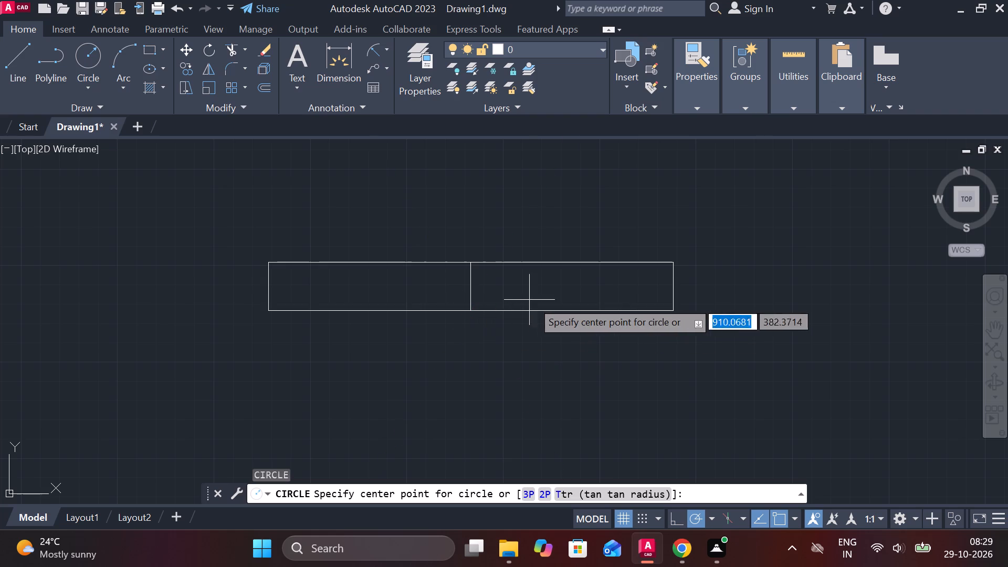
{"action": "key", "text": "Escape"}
Offset the rectangle's bottom edge 5 units upward.
{"action": "left_click", "coordinate": [522, 314]}
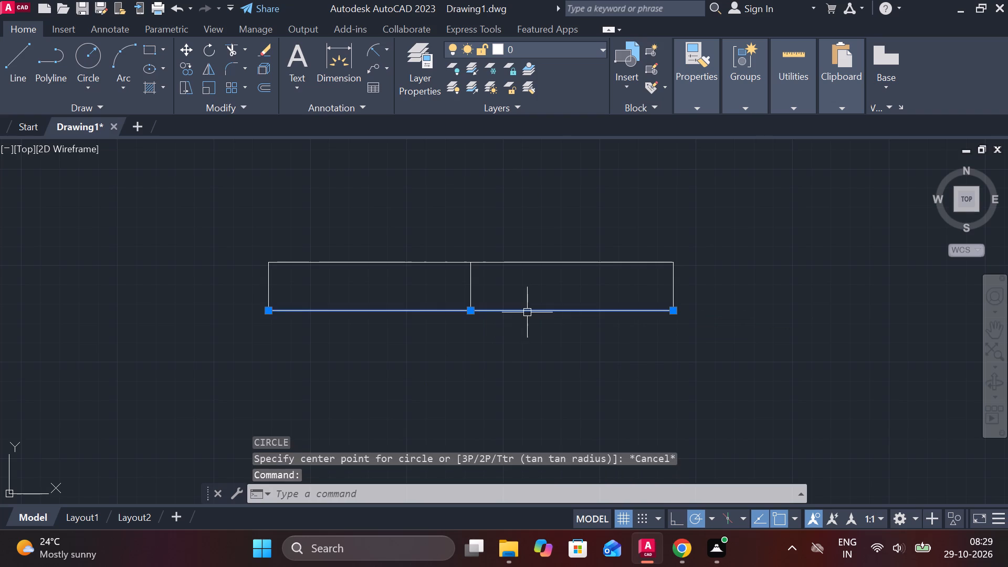
{"action": "key", "text": "o"}
{"action": "key", "text": "Return"}
{"action": "key", "text": "Return"}
{"action": "key", "text": "5"}
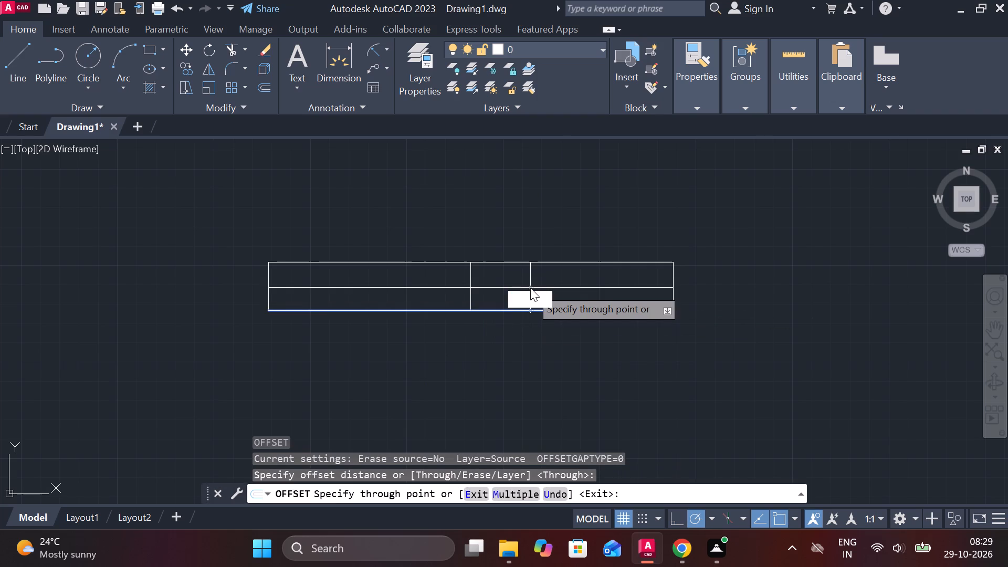
{"action": "key", "text": "Return"}
{"action": "scroll", "coordinate": [464, 325], "scroll_direction": "up", "scroll_amount": 2}
{"action": "key", "text": "Escape"}
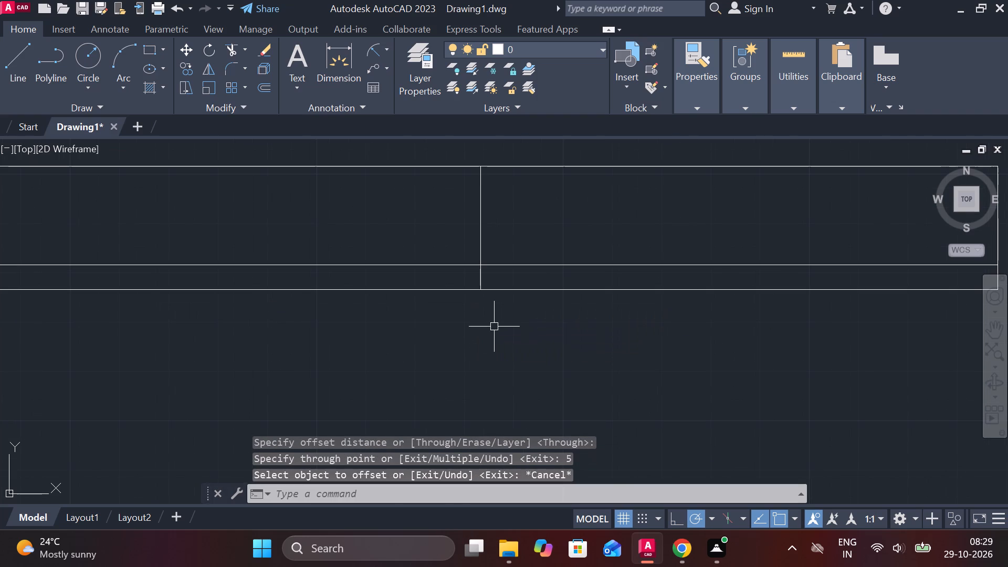
Draw a circle of radius 50 centred on the lower end of the vertical centre line.
{"action": "type", "text": "C"}
{"action": "key", "text": "space"}
{"action": "left_click", "coordinate": [483, 289]}
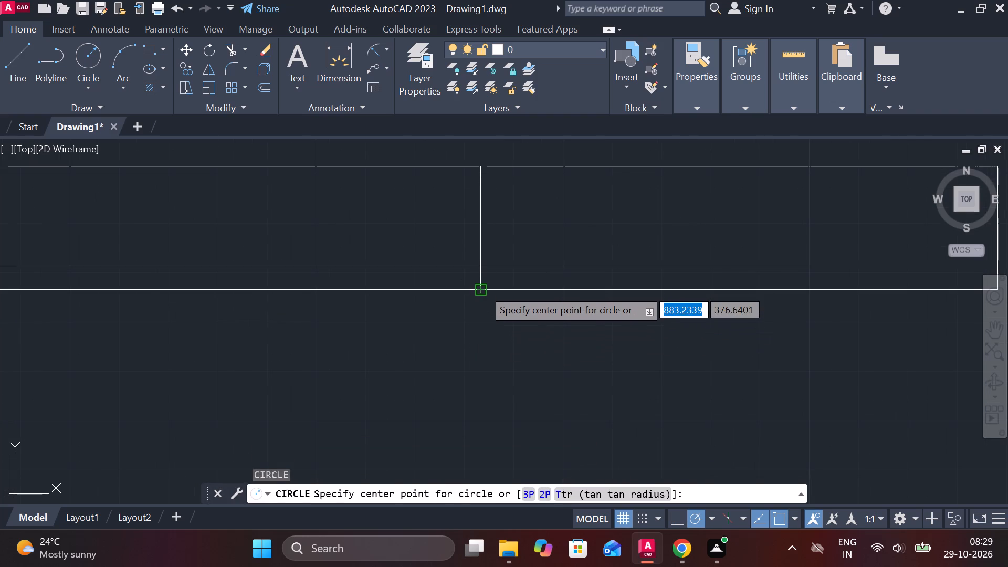
{"action": "type", "text": "50"}
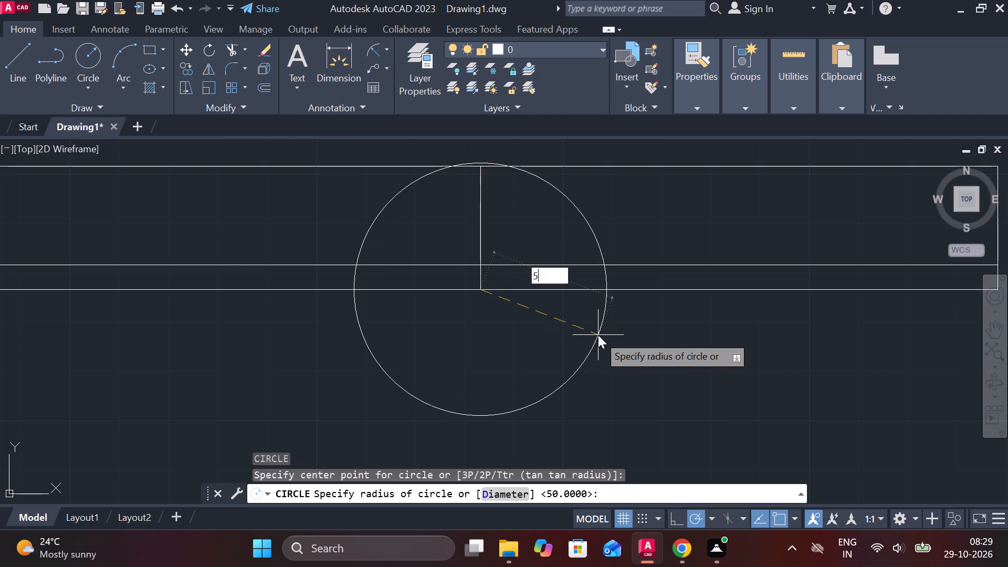
{"action": "key", "text": "Return"}
Draw a concentric circle of radius 40 at the lower end of the vertical centre line.
{"action": "scroll", "coordinate": [567, 330], "scroll_direction": "down", "scroll_amount": 2}
{"action": "type", "text": "C"}
{"action": "key", "text": "space"}
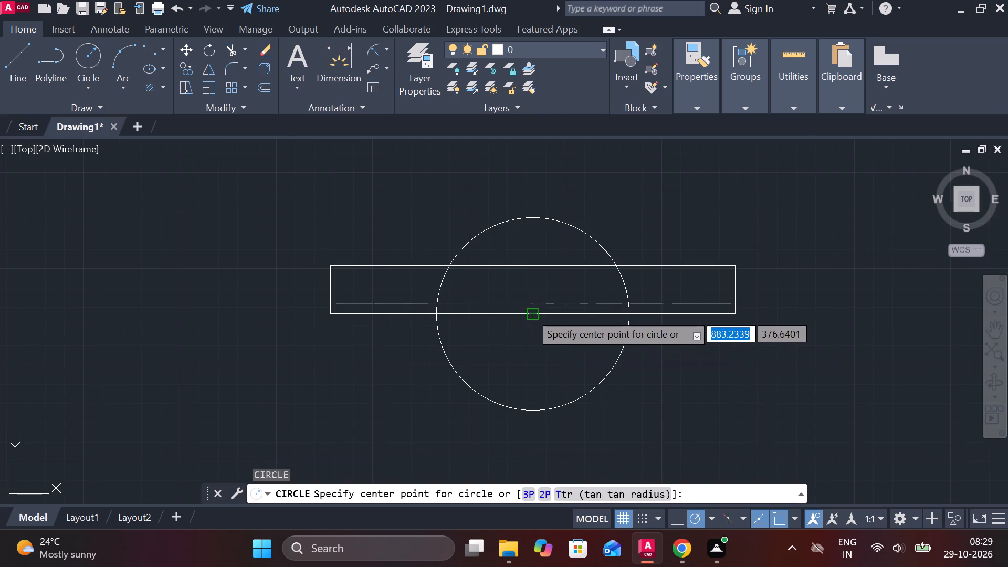
{"action": "scroll", "coordinate": [552, 339], "scroll_direction": "up", "scroll_amount": 3}
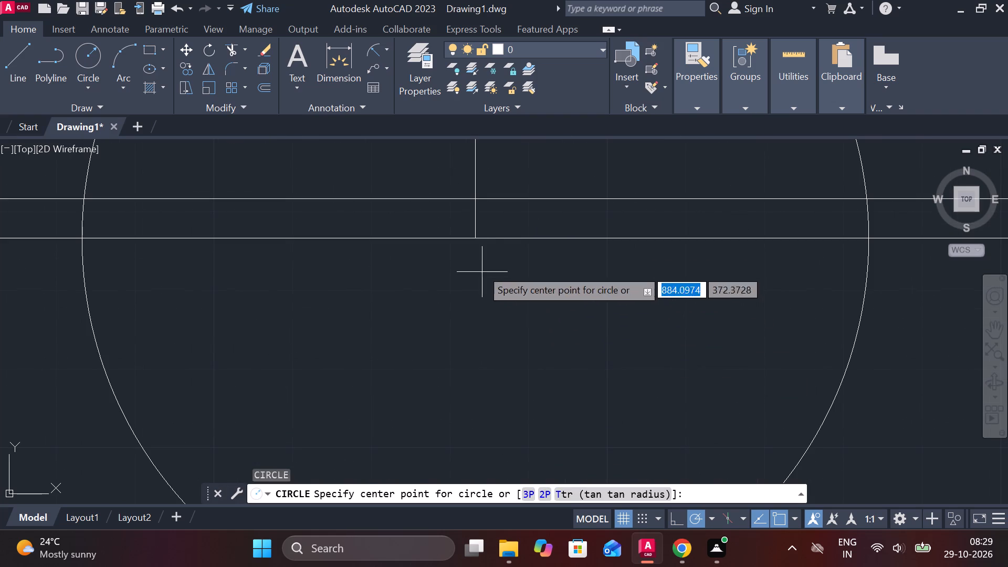
{"action": "left_click", "coordinate": [472, 241]}
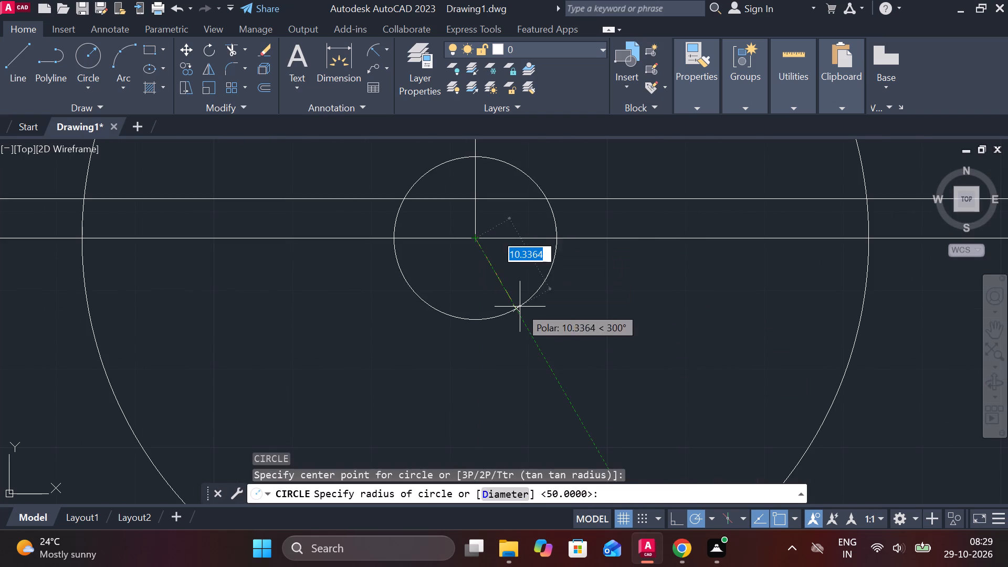
{"action": "scroll", "coordinate": [520, 307], "scroll_direction": "down", "scroll_amount": 2}
{"action": "type", "text": "40"}
{"action": "key", "text": "Return"}
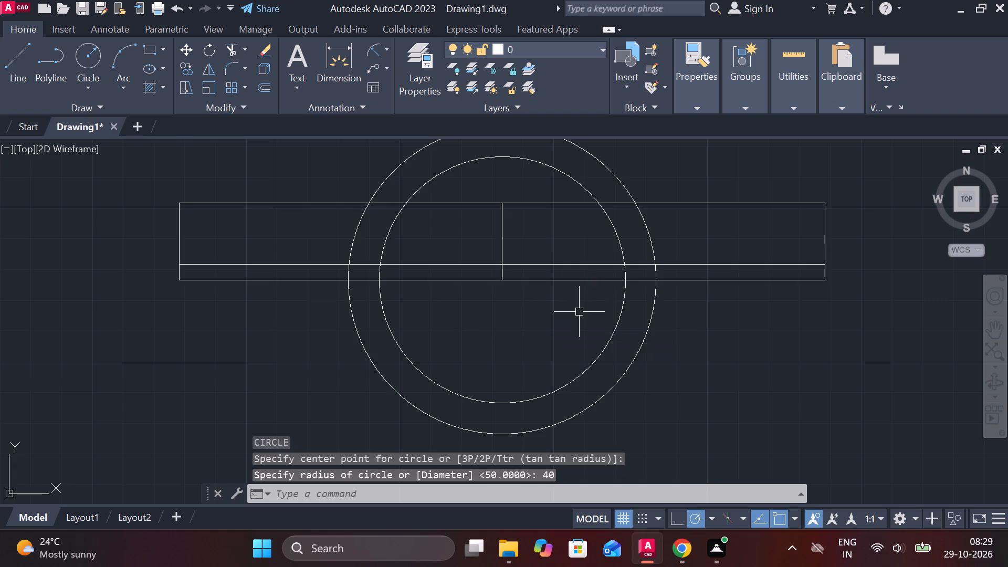
Trim away the lower halves of both circles below the rectangle's bottom edge.
{"action": "middle_click_drag", "start_coordinate": [579, 312], "coordinate": [554, 362]}
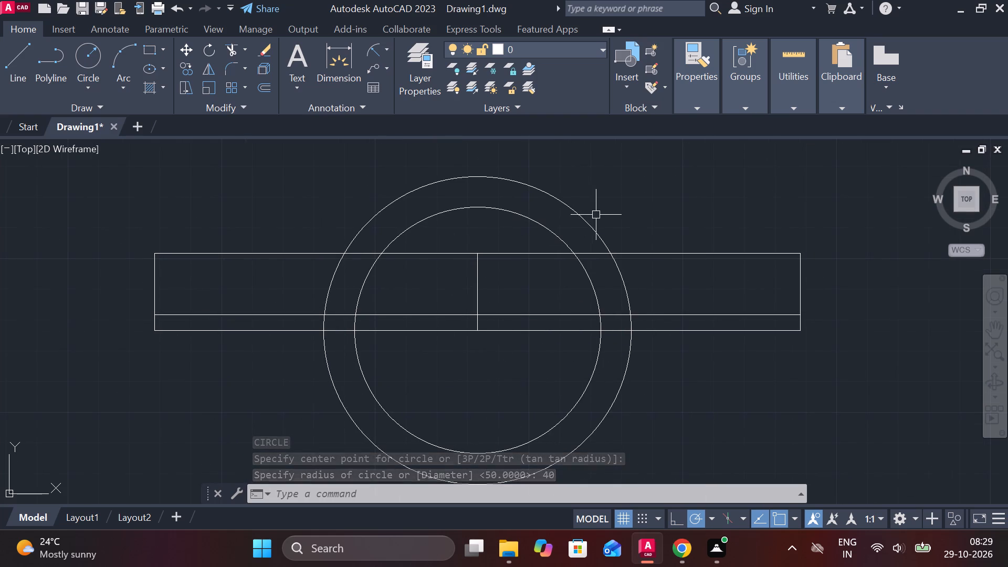
{"action": "middle_click_drag", "start_coordinate": [469, 372], "coordinate": [475, 372]}
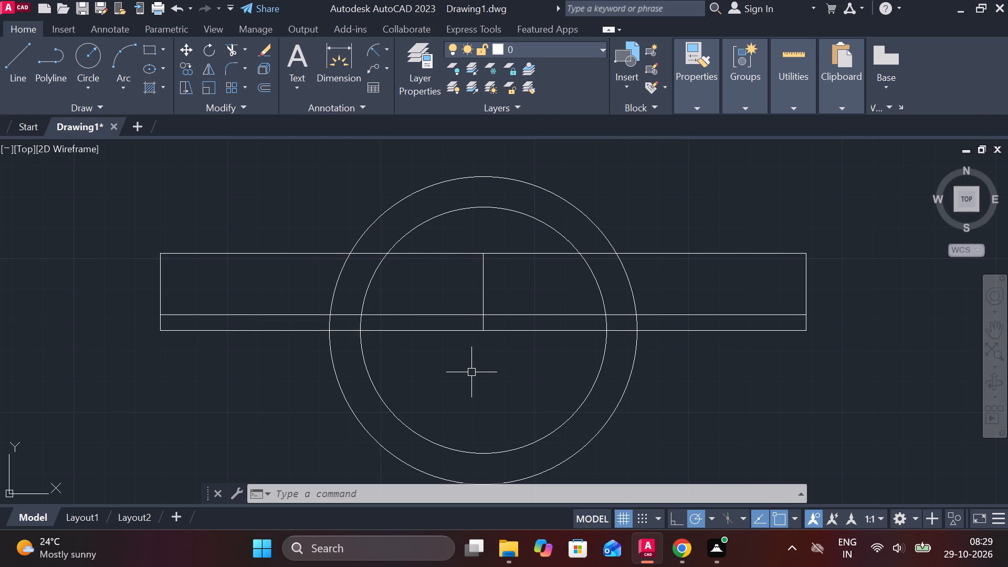
{"action": "type", "text": "TR"}
{"action": "key", "text": "space"}
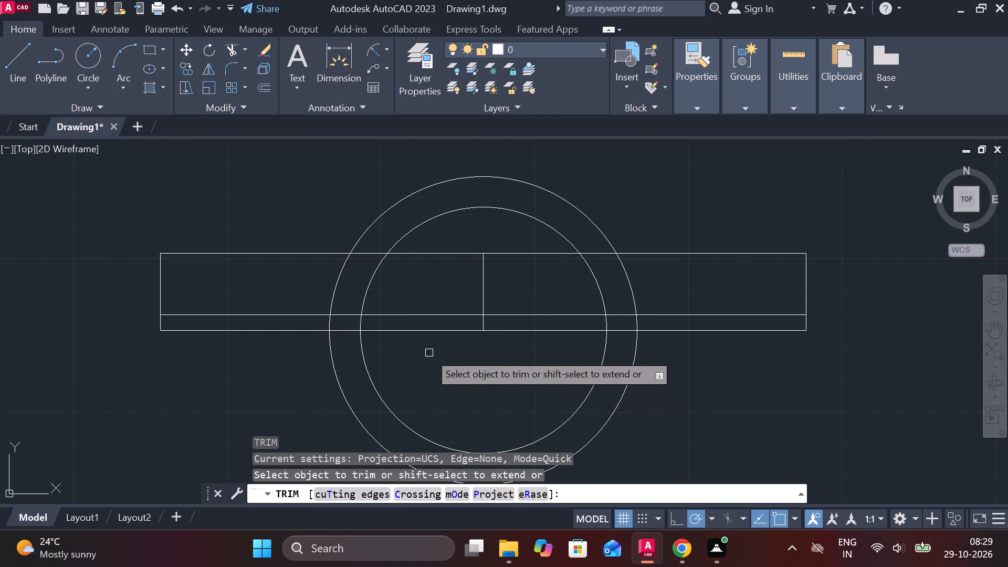
{"action": "left_click_drag", "start_coordinate": [424, 365], "coordinate": [397, 367]}
{"action": "left_click_drag", "start_coordinate": [332, 380], "coordinate": [272, 385]}
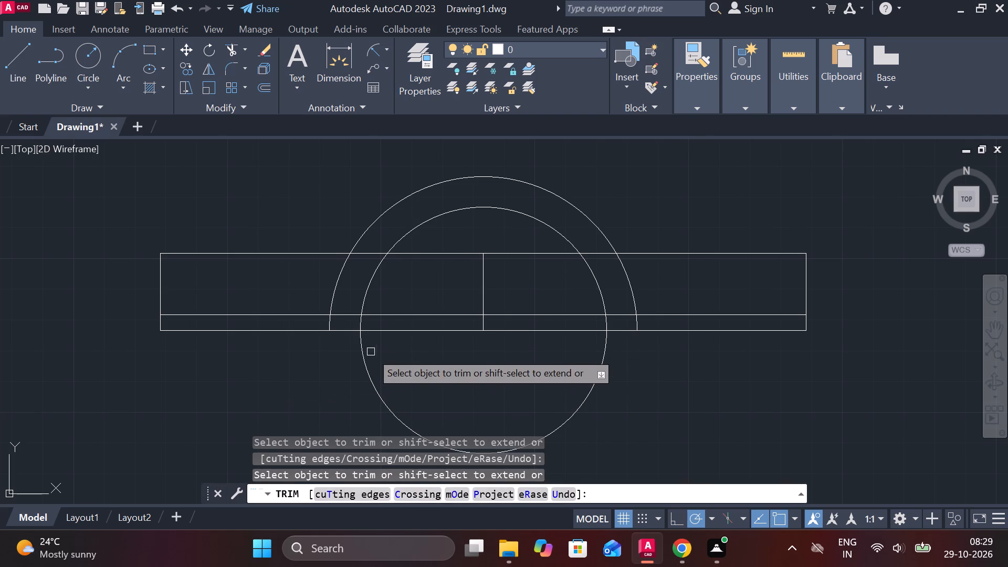
{"action": "left_click", "coordinate": [364, 366]}
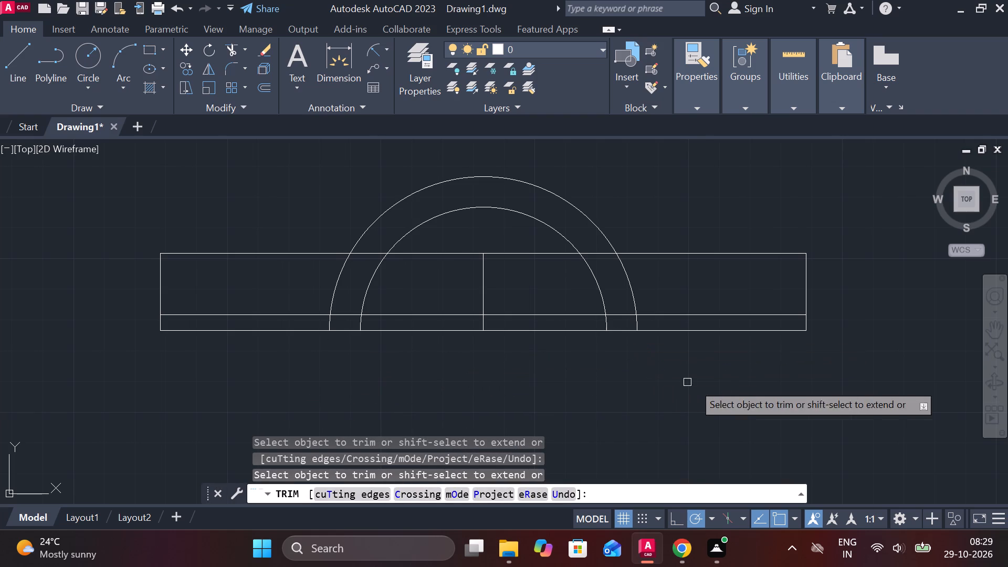
Trim both ends of the outer arc between the offset line and the rectangle's bottom edge.
{"action": "left_click", "coordinate": [634, 322]}
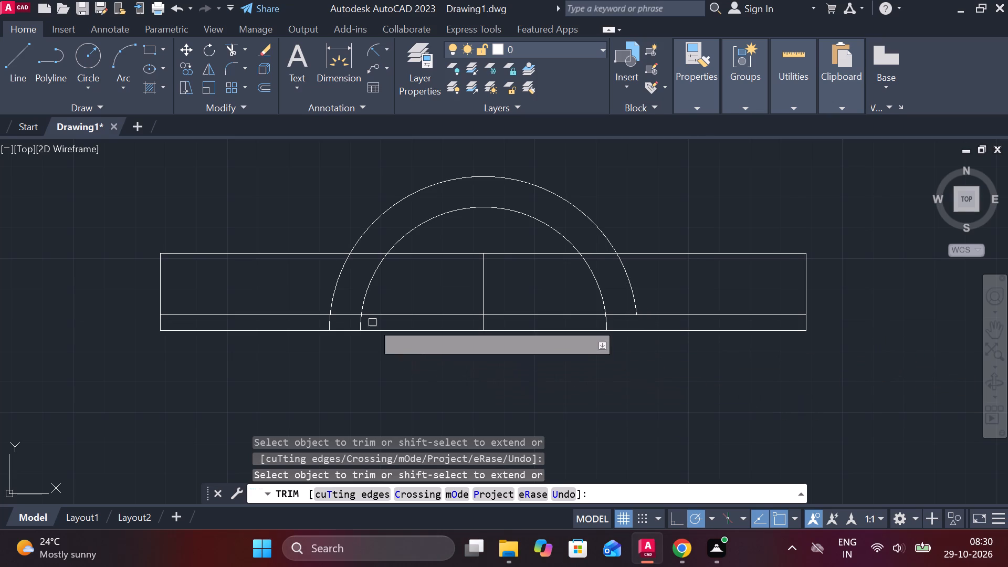
{"action": "left_click", "coordinate": [328, 325]}
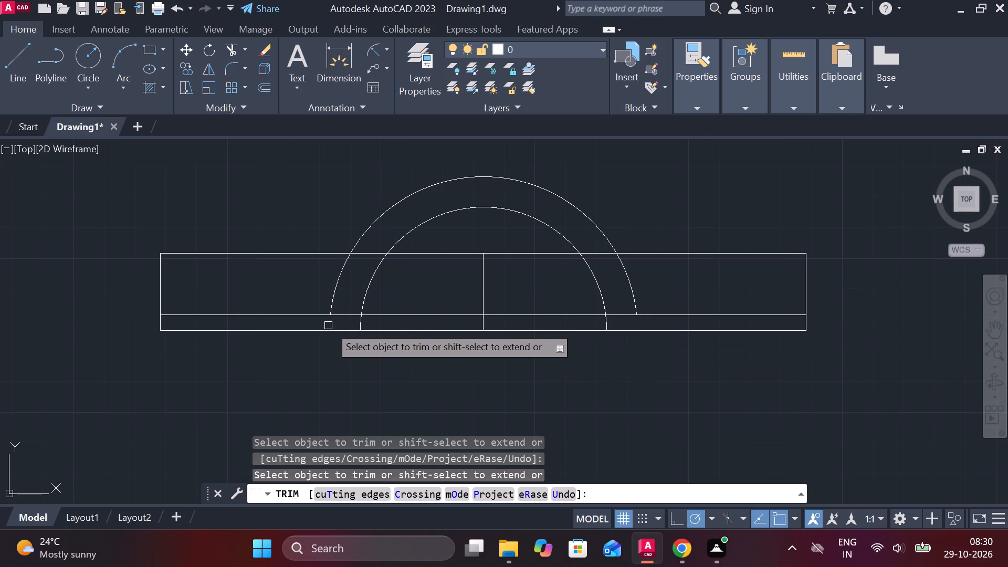
{"action": "key", "text": "Escape"}
Offset the vertical centre line by 45 to both sides.
{"action": "left_click", "coordinate": [483, 302]}
{"action": "key", "text": "o"}
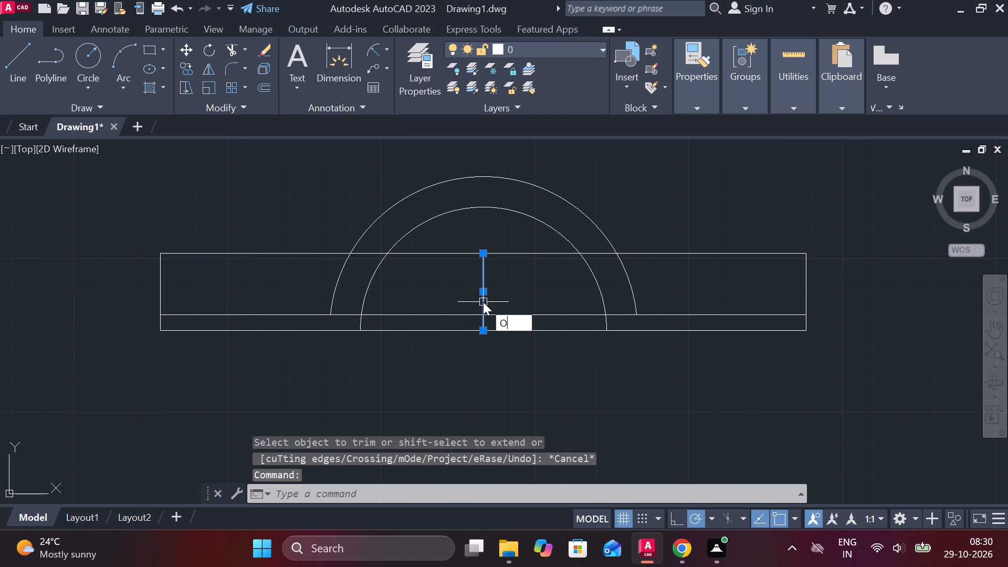
{"action": "key", "text": "Return"}
{"action": "key", "text": "Return"}
{"action": "type", "text": "45"}
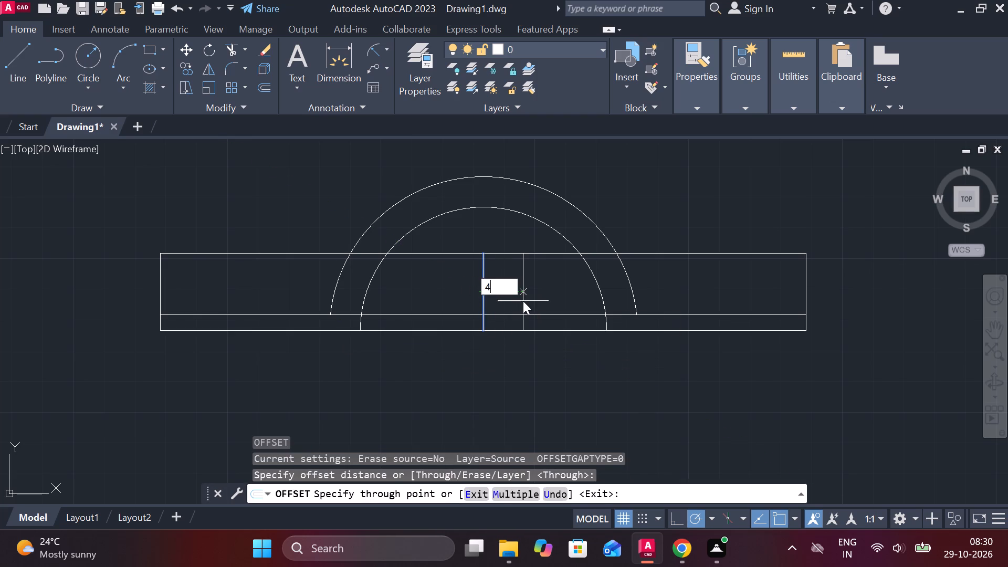
{"action": "key", "text": "Return"}
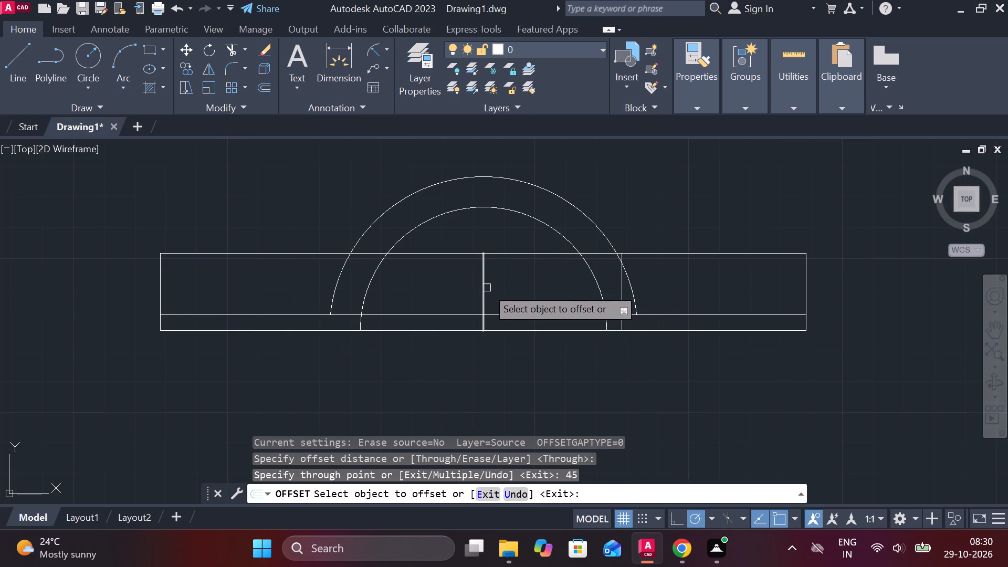
{"action": "left_click", "coordinate": [481, 286]}
{"action": "type", "text": "45"}
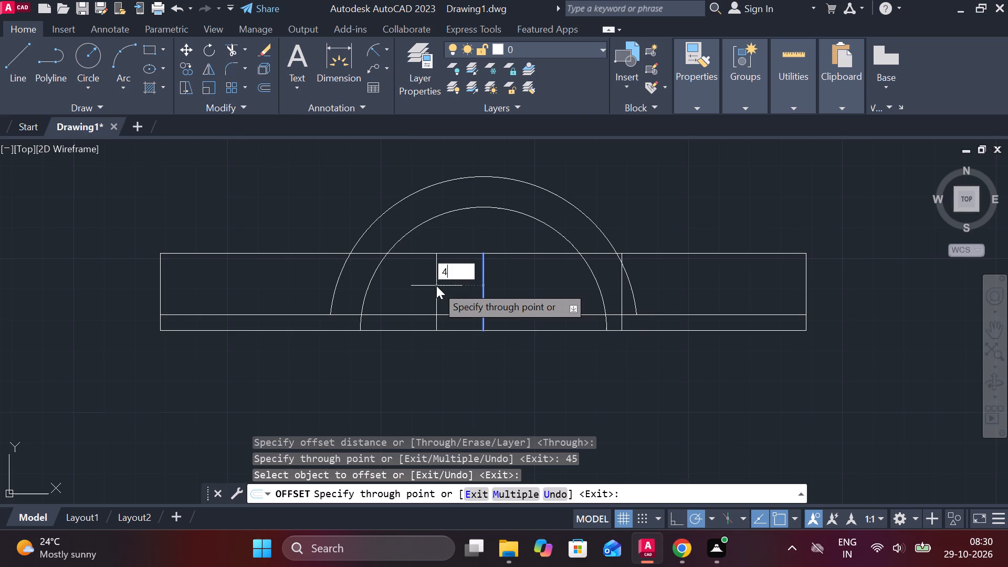
{"action": "key", "text": "Return"}
{"action": "scroll", "coordinate": [341, 367], "scroll_direction": "up", "scroll_amount": 1}
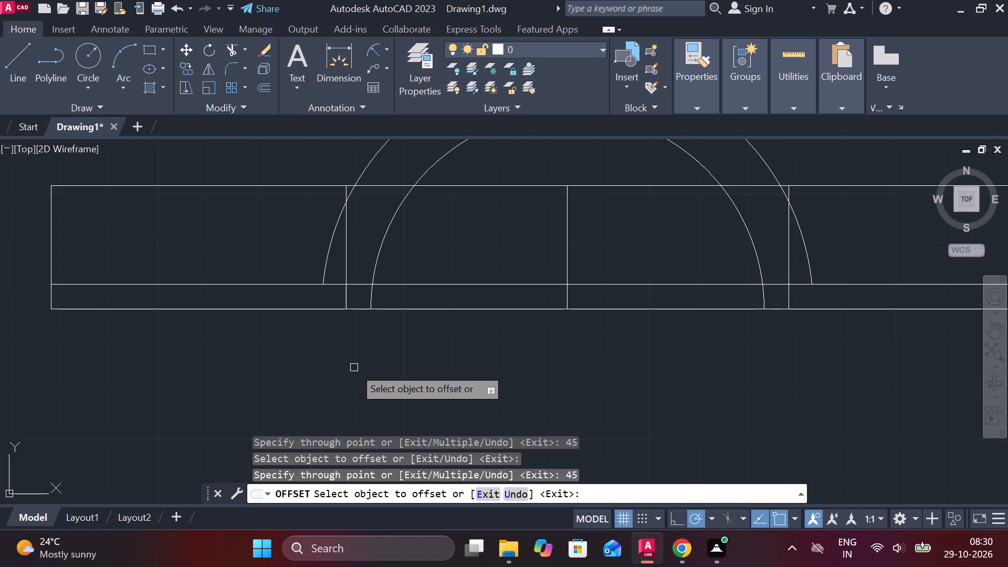
{"action": "key", "text": "Escape"}
Trim the left offset line below the outer arc, the horizontal segment inside it, and both lower horizontal lines of the left arm.
{"action": "type", "text": "TR"}
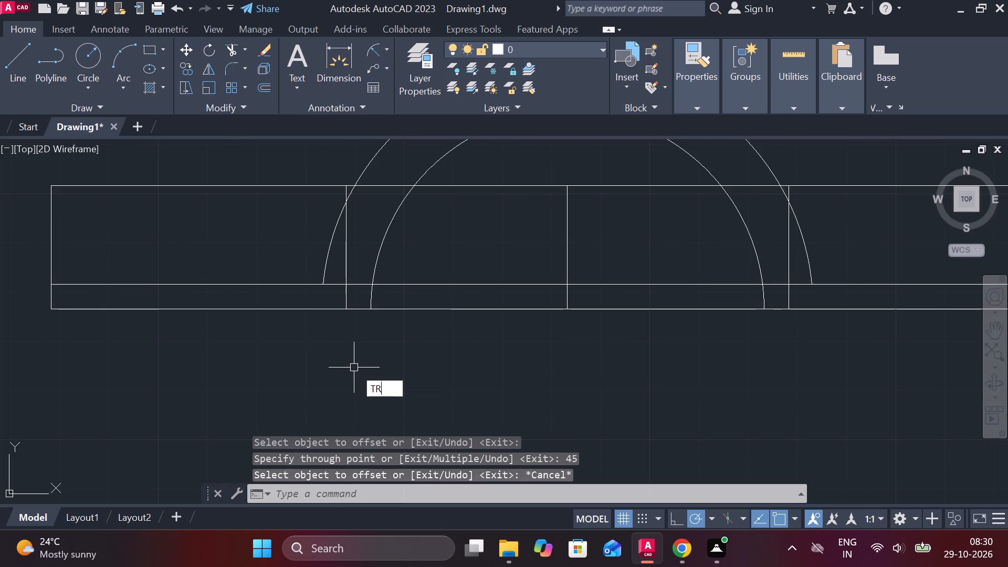
{"action": "key", "text": "space"}
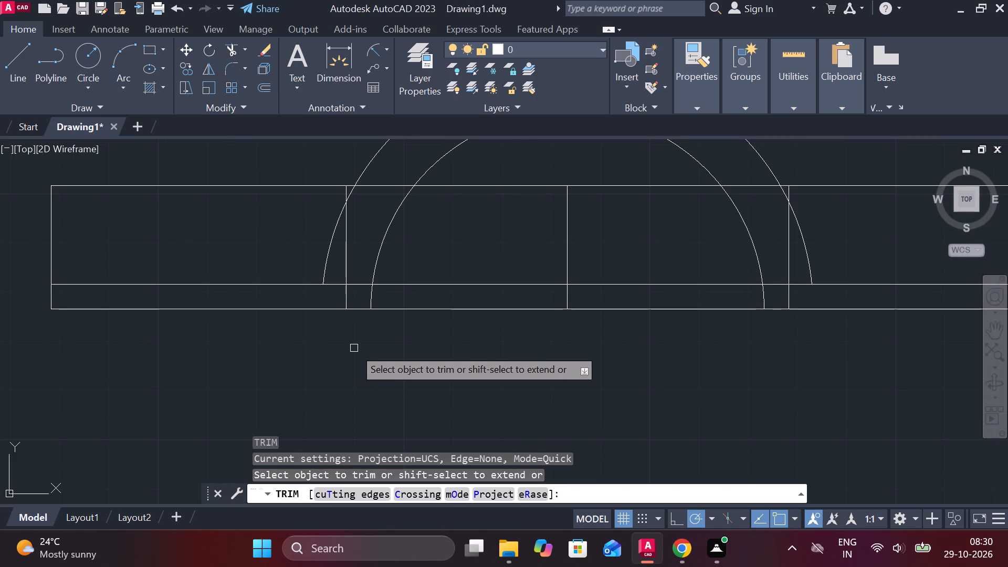
{"action": "left_click", "coordinate": [347, 277]}
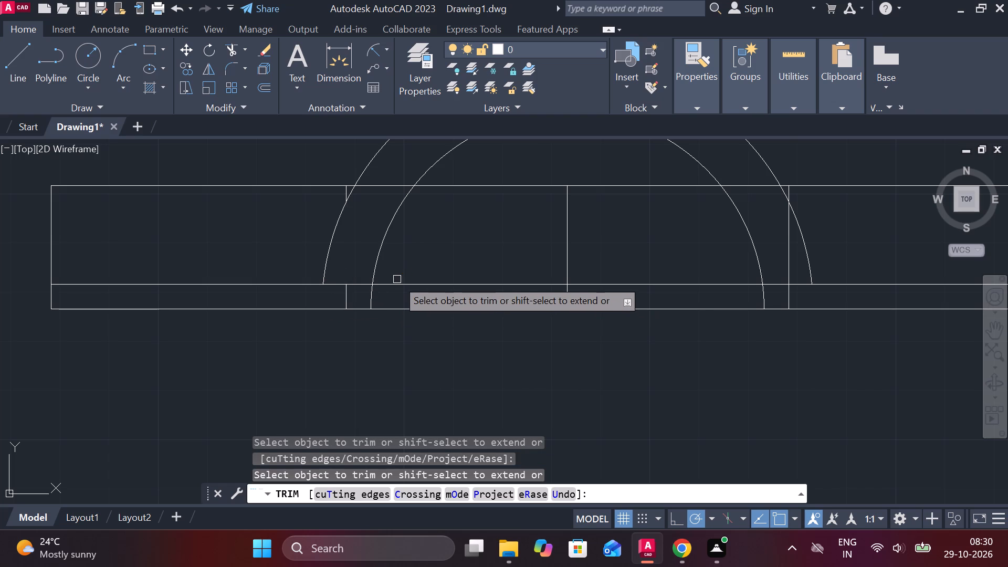
{"action": "left_click", "coordinate": [361, 288]}
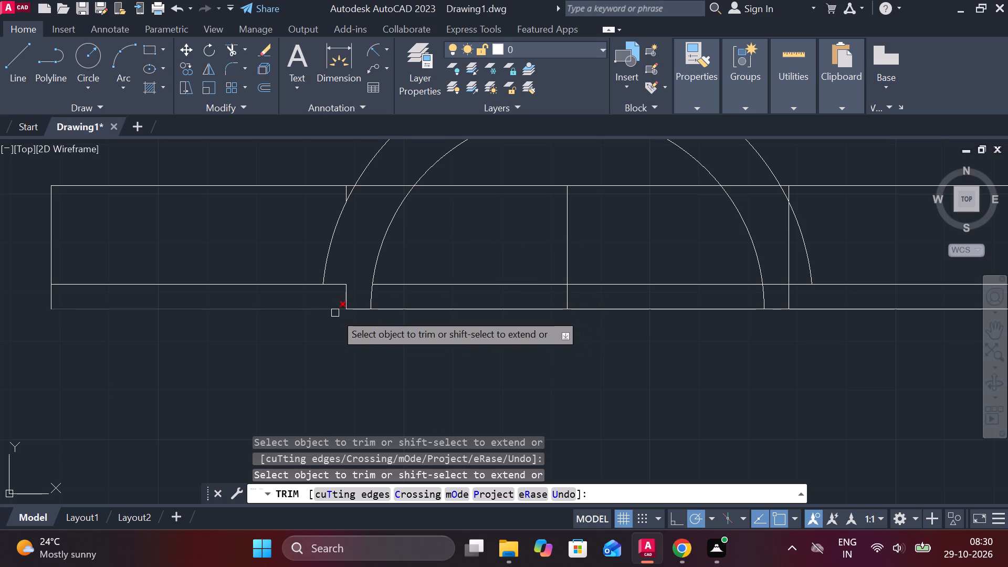
{"action": "left_click", "coordinate": [335, 313]}
{"action": "left_click", "coordinate": [312, 287]}
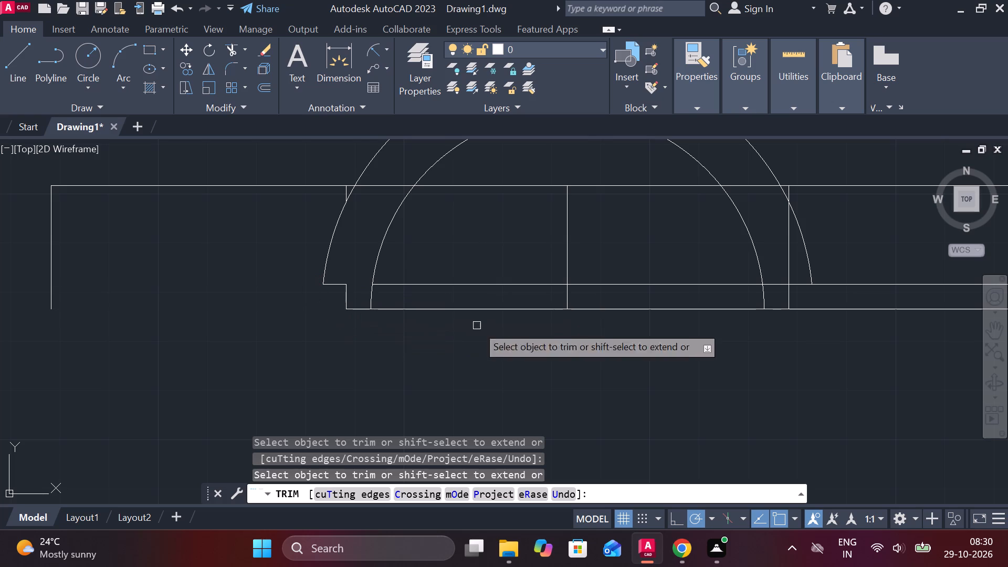
Trim the right offset line down to its short lower segment, the horizontal piece inside it, and the bottom edge beyond it.
{"action": "middle_click_drag", "start_coordinate": [495, 327], "coordinate": [450, 334]}
{"action": "middle_click_drag", "start_coordinate": [759, 344], "coordinate": [544, 383]}
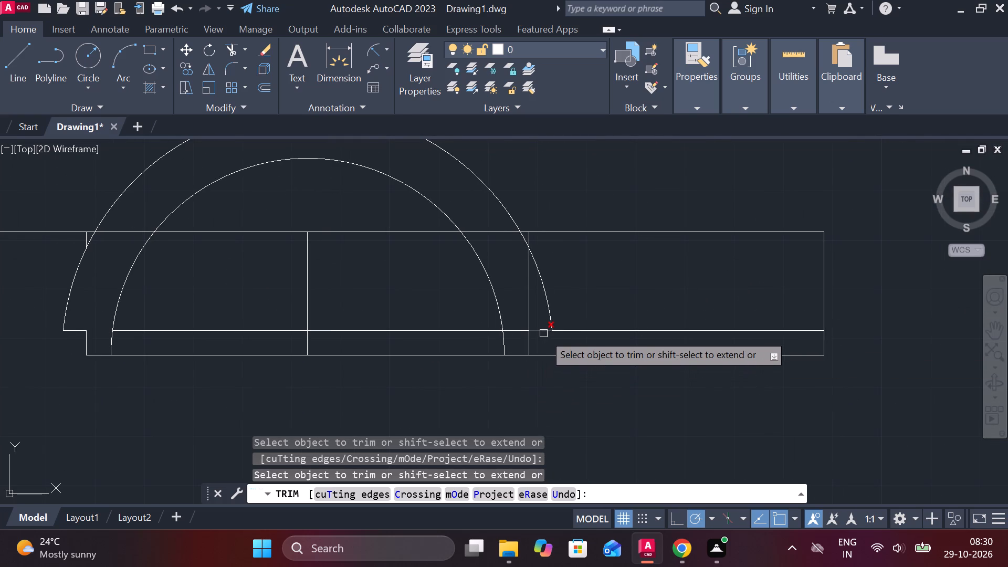
{"action": "left_click", "coordinate": [521, 330]}
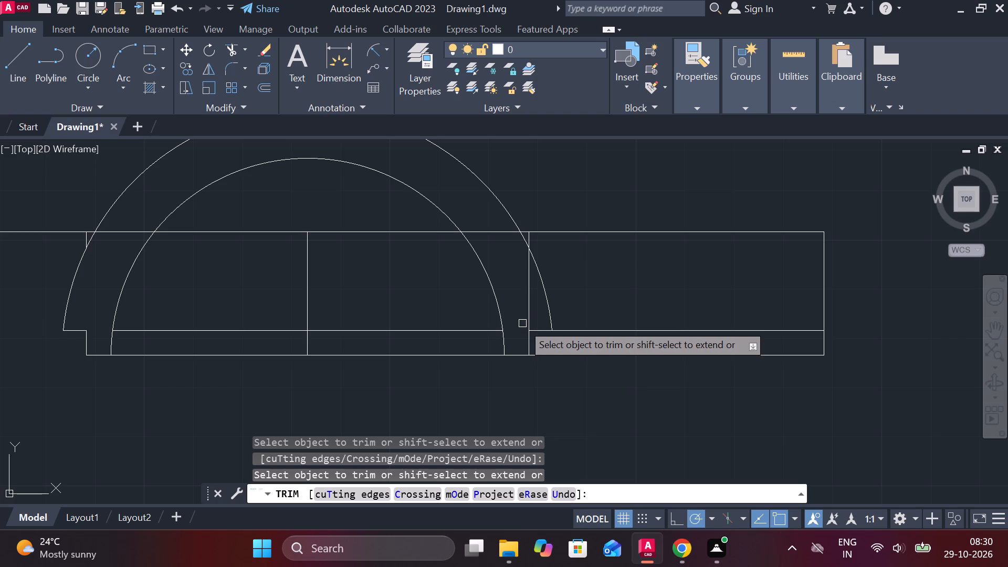
{"action": "left_click", "coordinate": [528, 317]}
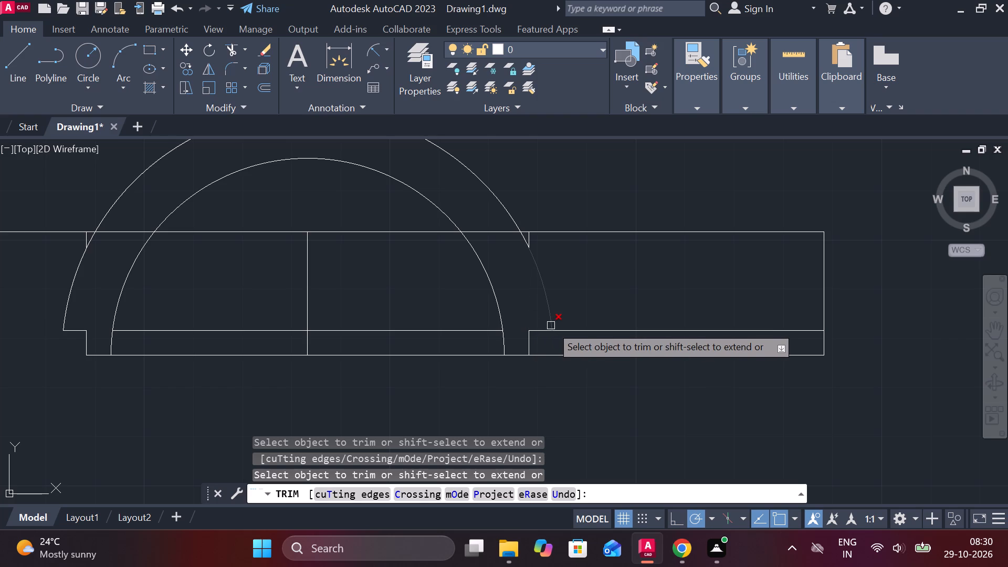
{"action": "left_click", "coordinate": [564, 355]}
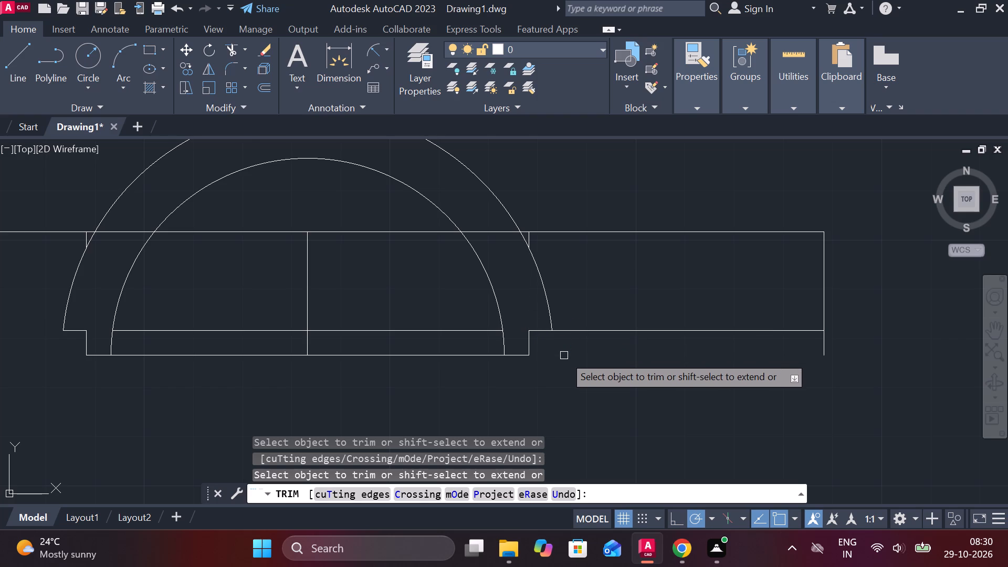
{"action": "left_click", "coordinate": [530, 237]}
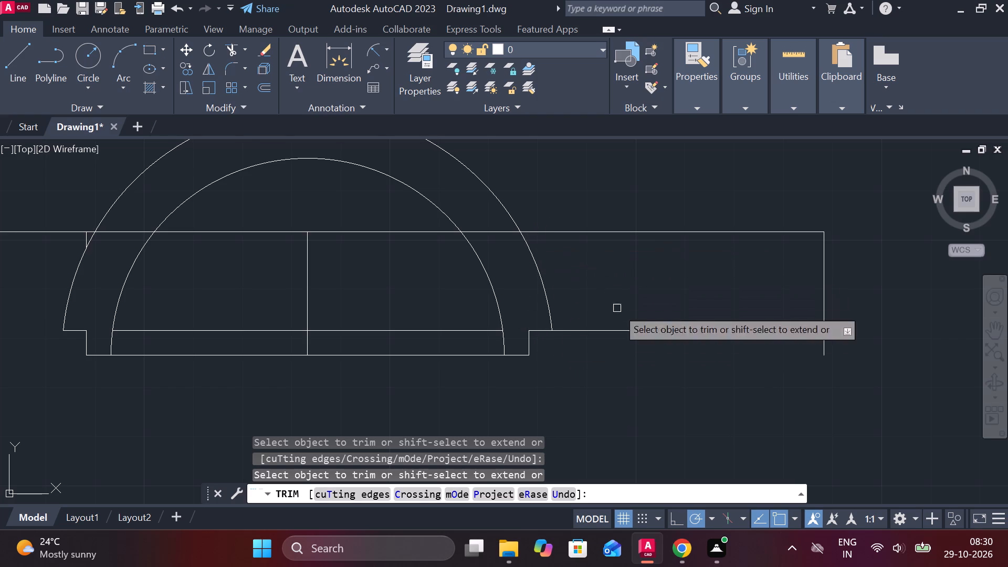
Trim the left offset line's leftover stub above the outer arc and the right edge's overhang below the arm.
{"action": "scroll", "coordinate": [578, 359], "scroll_direction": "down", "scroll_amount": 3}
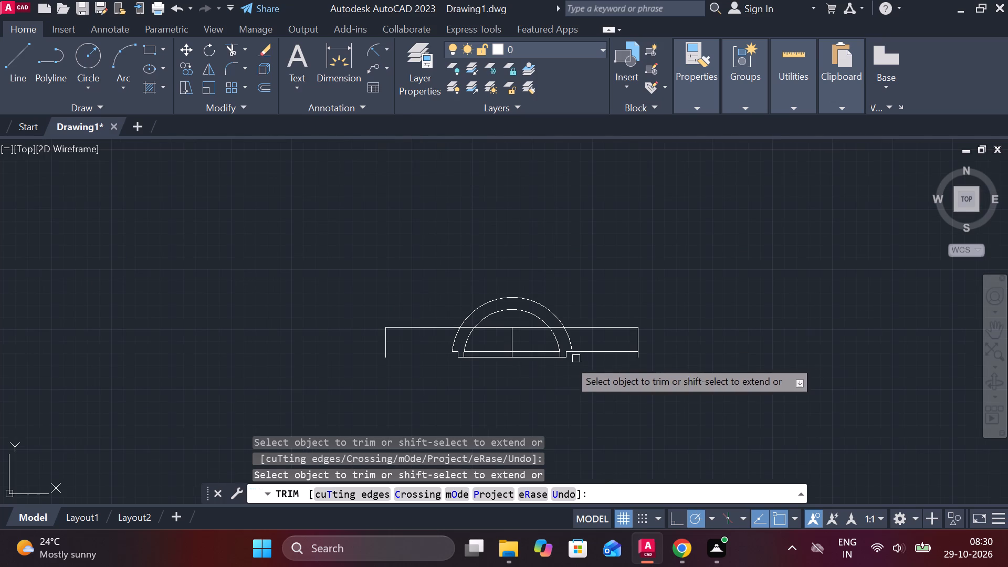
{"action": "scroll", "coordinate": [443, 362], "scroll_direction": "up", "scroll_amount": 3}
{"action": "scroll", "coordinate": [486, 241], "scroll_direction": "up", "scroll_amount": 3}
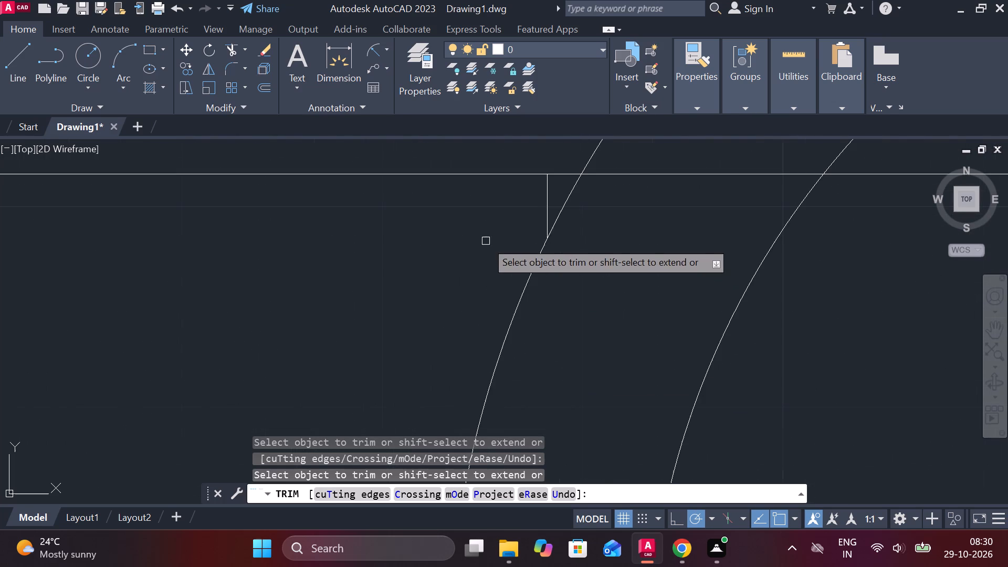
{"action": "left_click", "coordinate": [544, 194]}
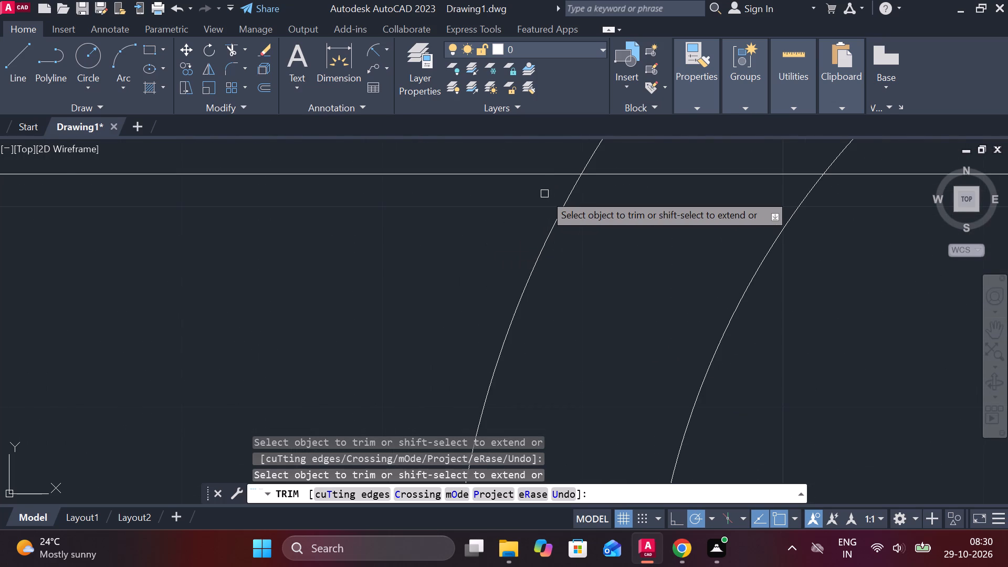
{"action": "scroll", "coordinate": [544, 194], "scroll_direction": "down", "scroll_amount": 3}
{"action": "scroll", "coordinate": [495, 289], "scroll_direction": "down", "scroll_amount": 2}
{"action": "scroll", "coordinate": [709, 324], "scroll_direction": "up", "scroll_amount": 2}
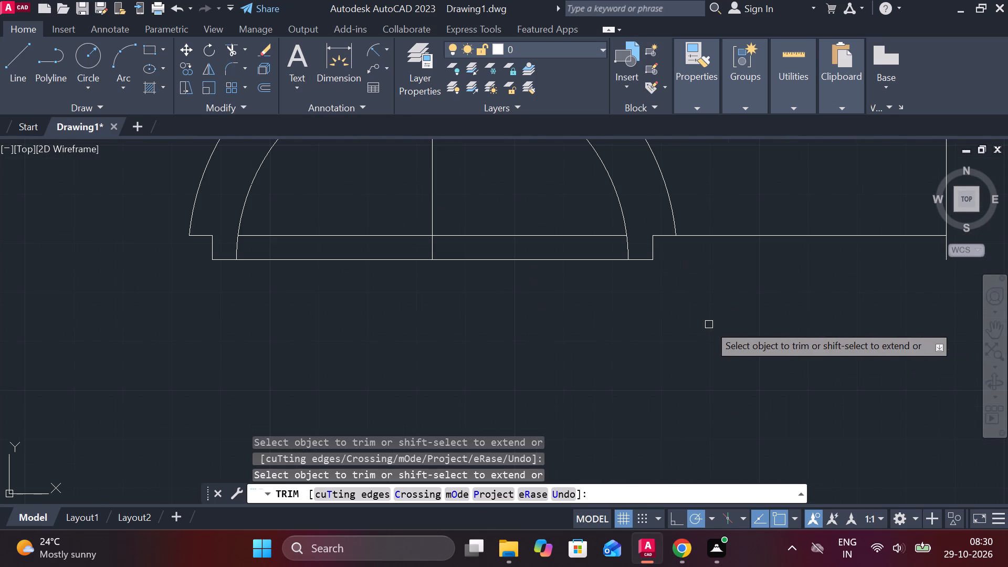
{"action": "scroll", "coordinate": [625, 308], "scroll_direction": "down", "scroll_amount": 1}
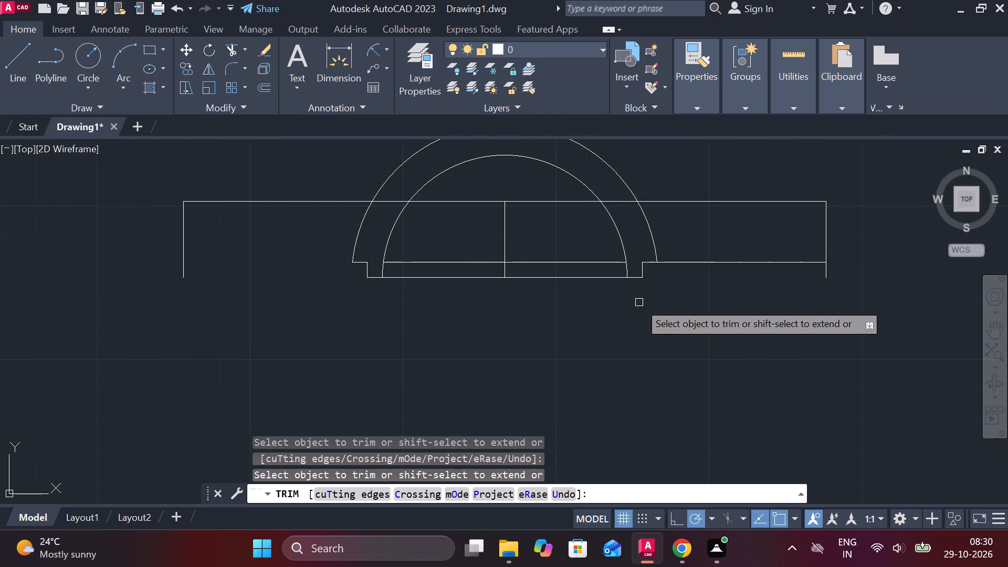
{"action": "left_click", "coordinate": [825, 278]}
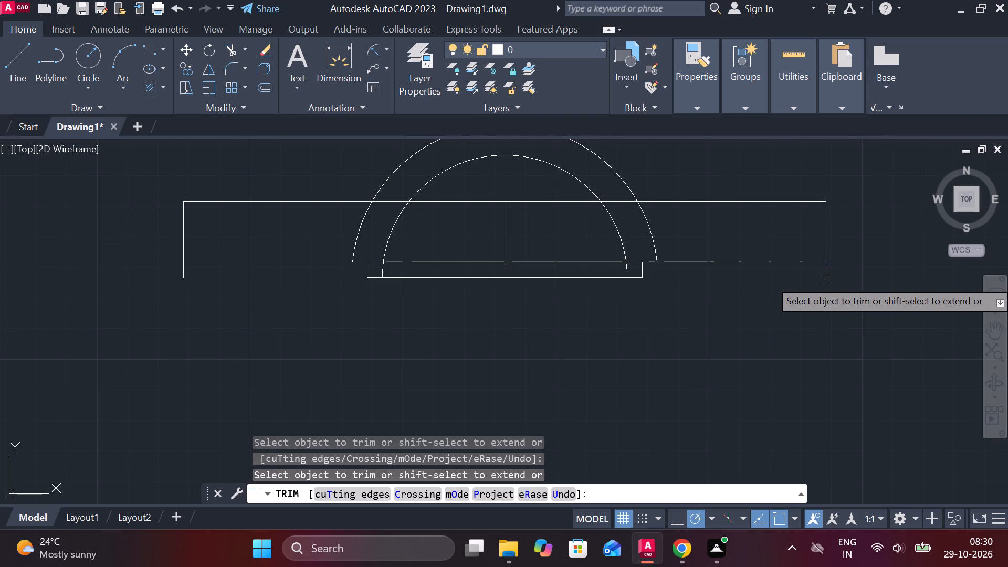
{"action": "scroll", "coordinate": [824, 280], "scroll_direction": "down", "scroll_amount": 1}
{"action": "key", "text": "Escape"}
Draw a horizontal line from the outer arc's lower left end to beyond the rectangle's left edge.
{"action": "scroll", "coordinate": [511, 296], "scroll_direction": "up", "scroll_amount": 2}
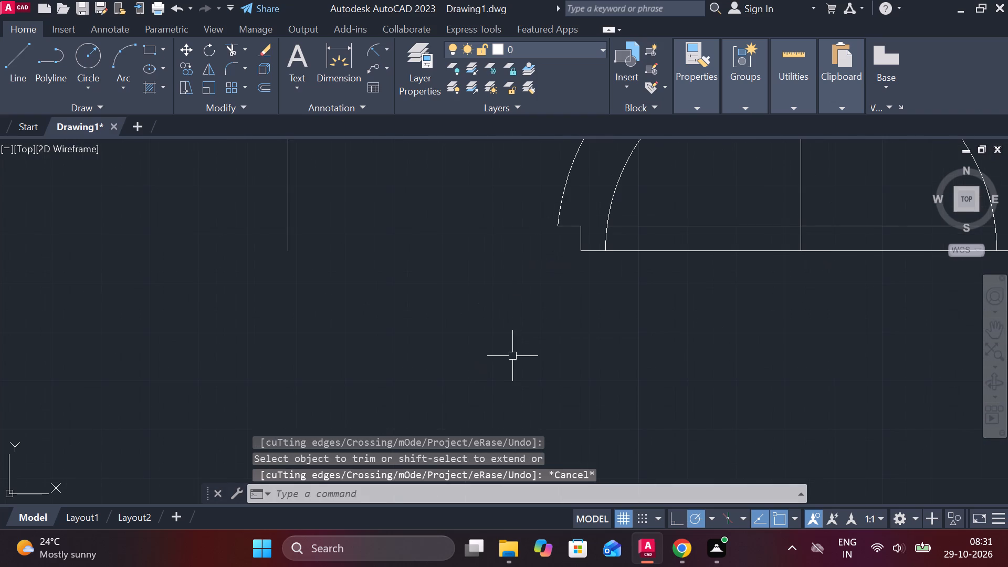
{"action": "scroll", "coordinate": [515, 354], "scroll_direction": "down", "scroll_amount": 1}
{"action": "key", "text": "l"}
{"action": "key", "text": "Return"}
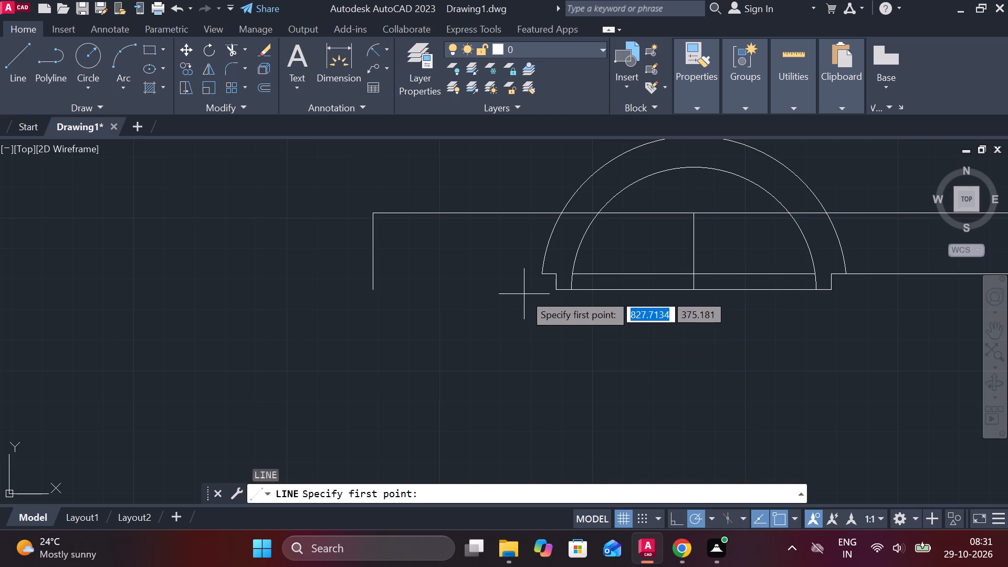
{"action": "left_click", "coordinate": [538, 279]}
{"action": "left_click", "coordinate": [296, 270]}
{"action": "key", "text": "Escape"}
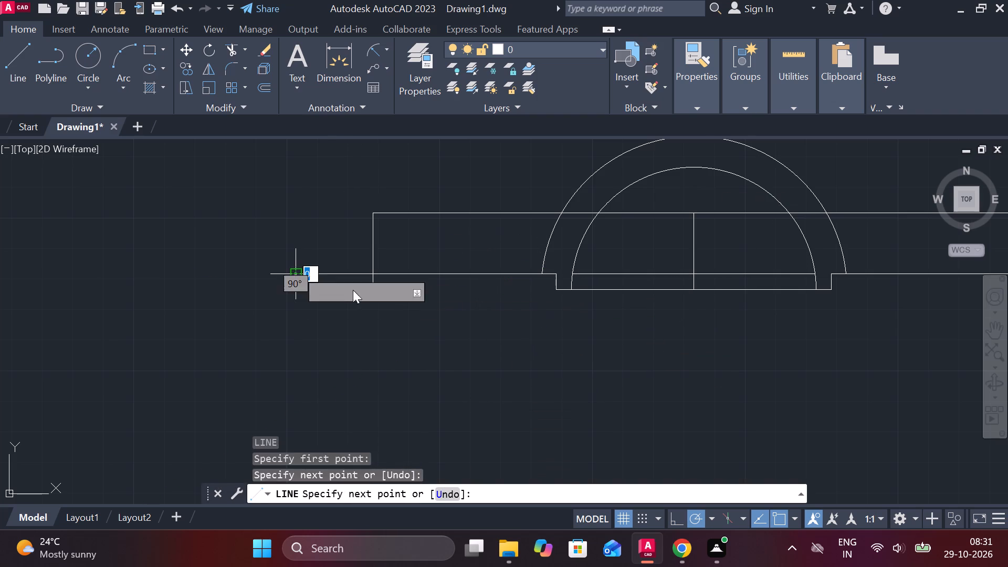
Trim the new line's overhang past the left edge and the left edge's overhang below that line.
{"action": "type", "text": "TR"}
{"action": "key", "text": "space"}
{"action": "left_click_drag", "start_coordinate": [306, 262], "coordinate": [368, 305]}
{"action": "left_click", "coordinate": [373, 292]}
Trim the bottom edge and the horizontal line above it inside the inner arc, on both sides of the centre line.
{"action": "scroll", "coordinate": [479, 332], "scroll_direction": "down", "scroll_amount": 1}
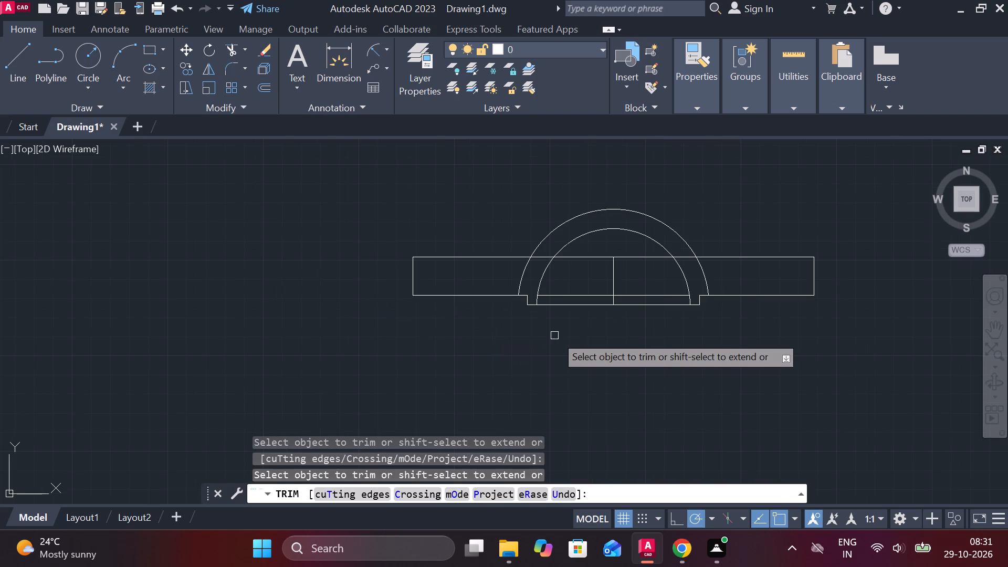
{"action": "middle_click_drag", "start_coordinate": [570, 333], "coordinate": [508, 385]}
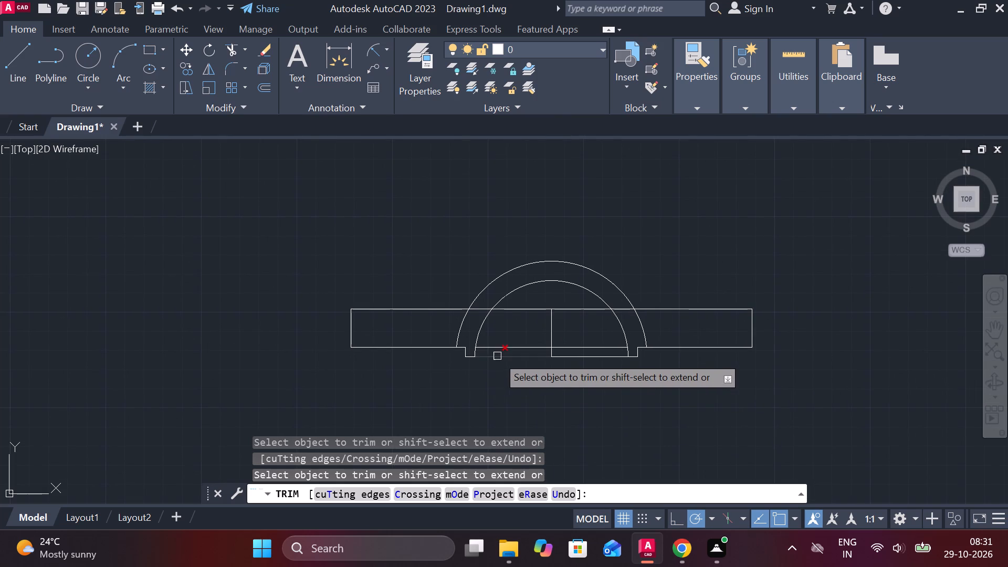
{"action": "left_click", "coordinate": [497, 356]}
{"action": "left_click", "coordinate": [496, 349]}
{"action": "left_click", "coordinate": [573, 348]}
{"action": "left_click", "coordinate": [585, 360]}
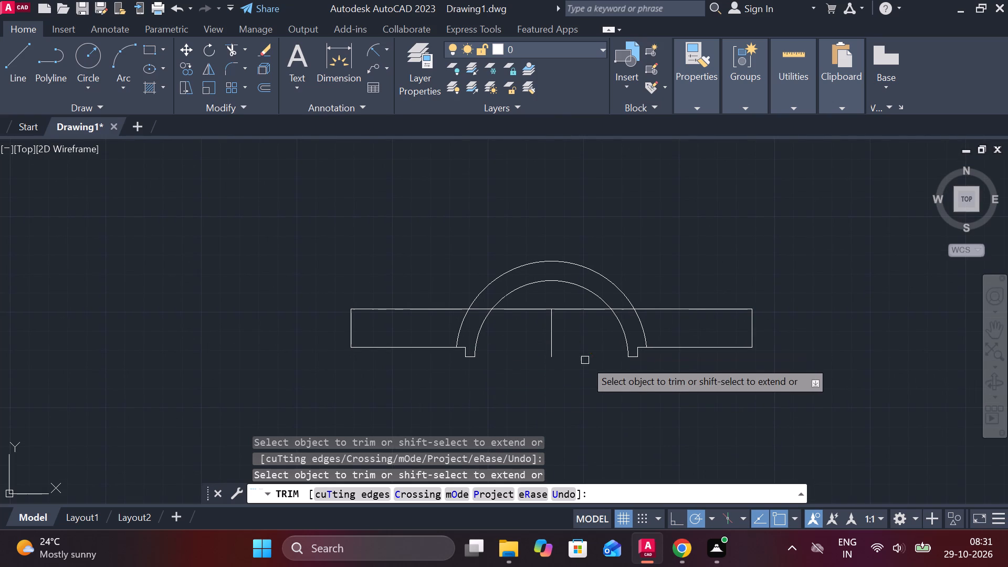
Trim the rectangle's top edge everywhere inside the outer arc.
{"action": "scroll", "coordinate": [533, 328], "scroll_direction": "up", "scroll_amount": 2}
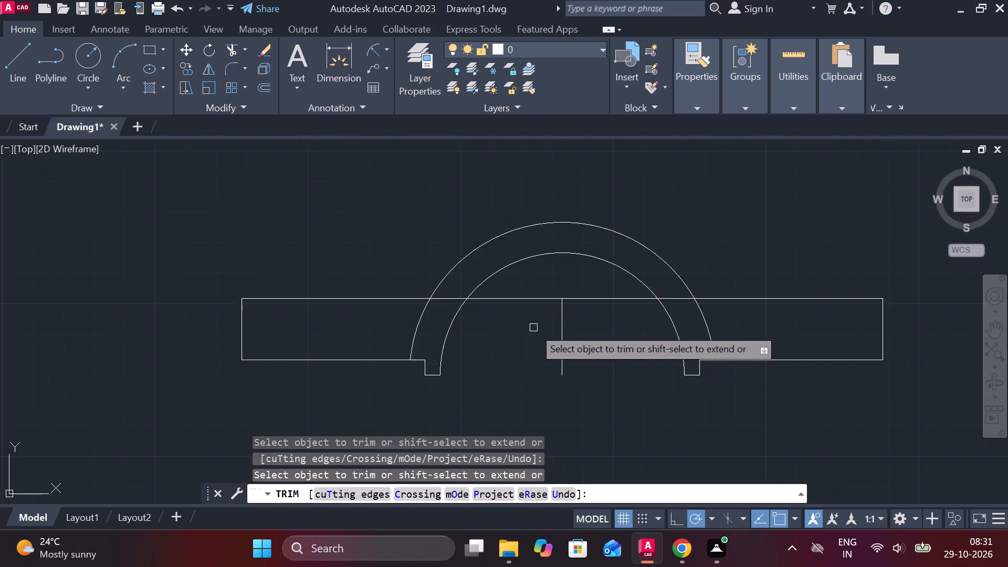
{"action": "left_click", "coordinate": [478, 282]}
{"action": "left_click", "coordinate": [392, 281]}
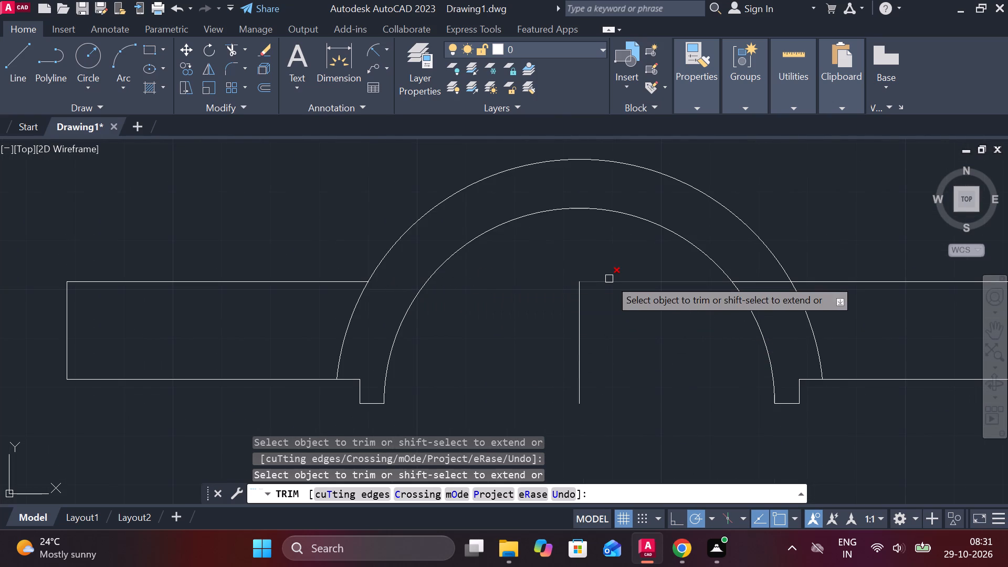
{"action": "left_click", "coordinate": [618, 279]}
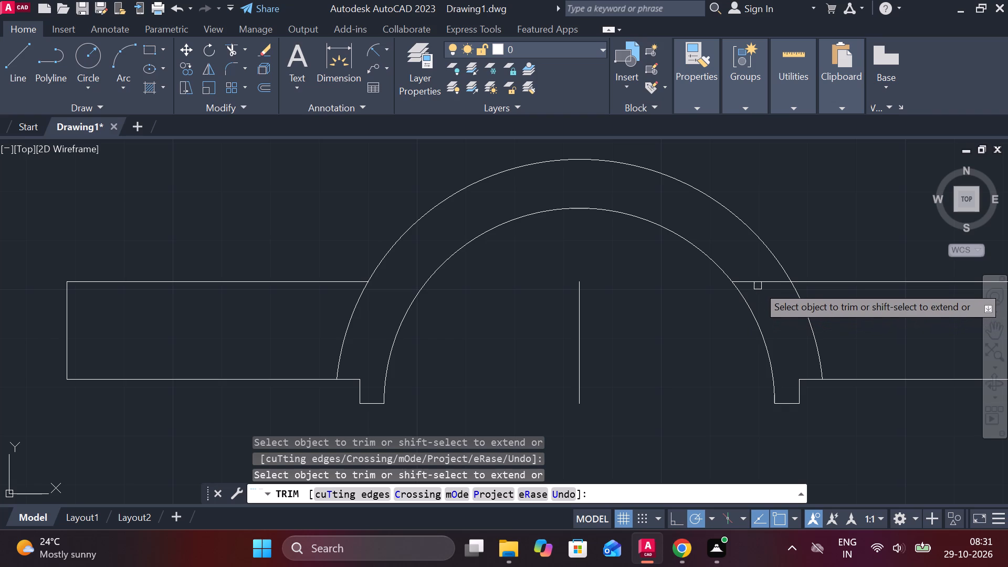
{"action": "double_click", "coordinate": [758, 286]}
{"action": "scroll", "coordinate": [757, 350], "scroll_direction": "down", "scroll_amount": 2}
{"action": "left_click", "coordinate": [730, 355]}
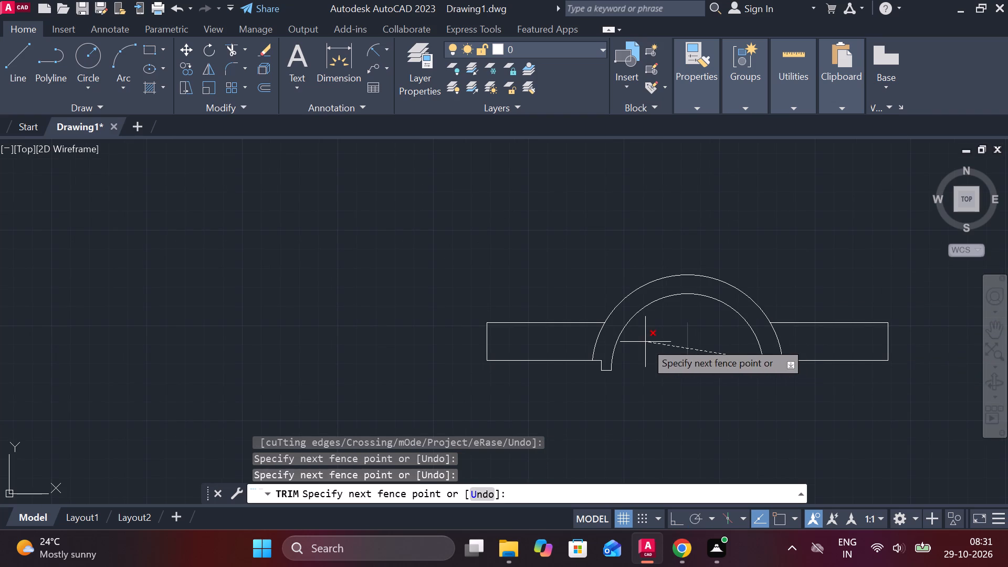
{"action": "key", "text": "Escape"}
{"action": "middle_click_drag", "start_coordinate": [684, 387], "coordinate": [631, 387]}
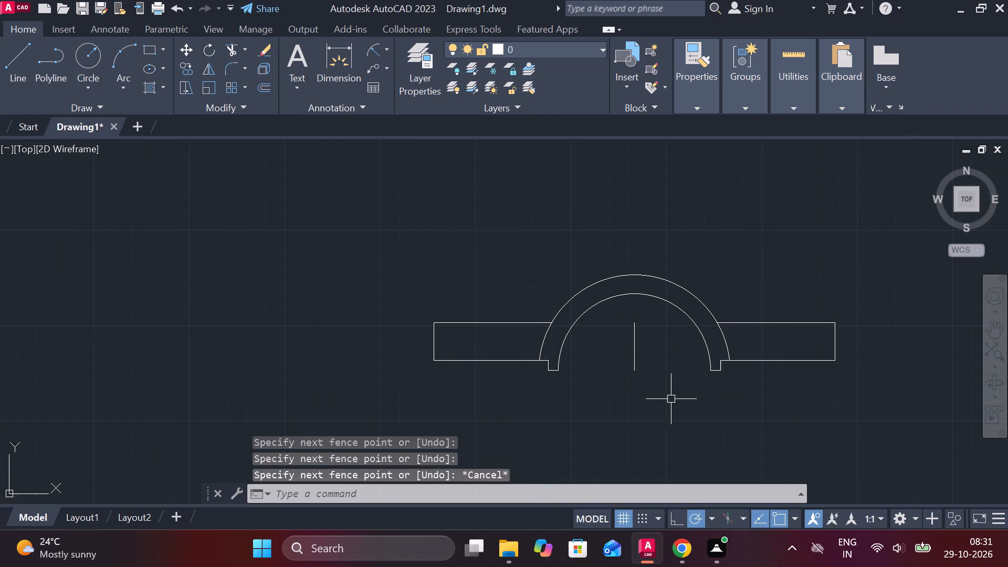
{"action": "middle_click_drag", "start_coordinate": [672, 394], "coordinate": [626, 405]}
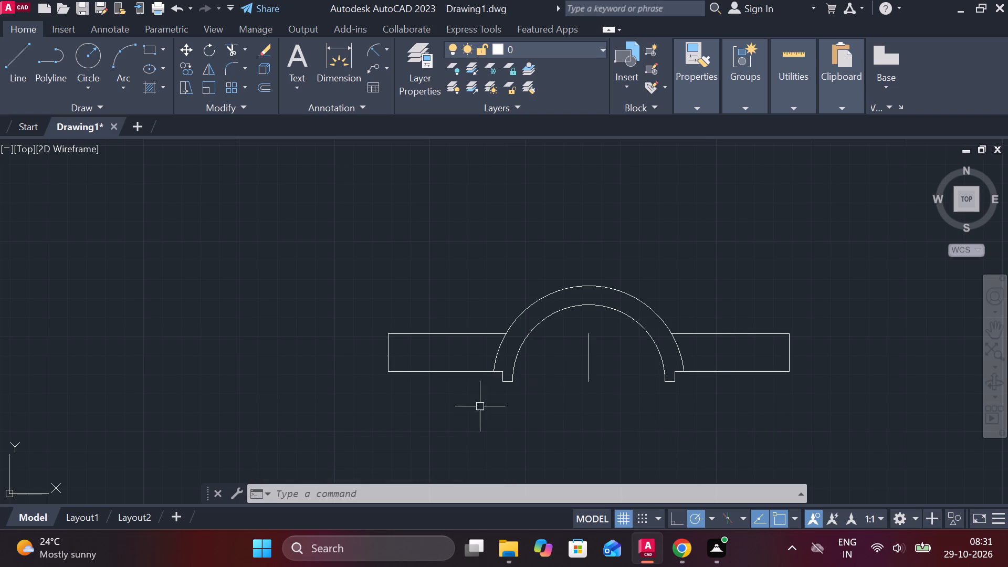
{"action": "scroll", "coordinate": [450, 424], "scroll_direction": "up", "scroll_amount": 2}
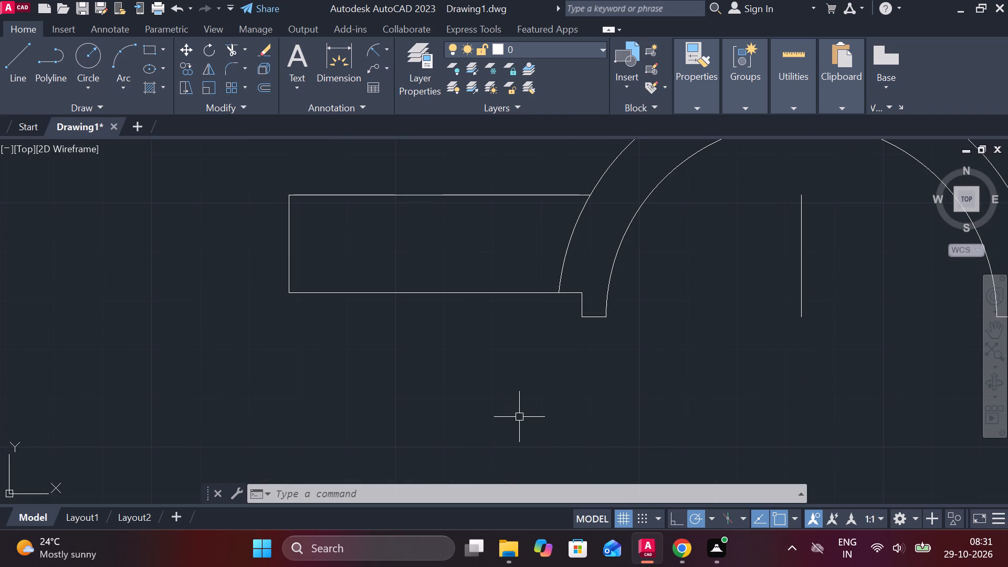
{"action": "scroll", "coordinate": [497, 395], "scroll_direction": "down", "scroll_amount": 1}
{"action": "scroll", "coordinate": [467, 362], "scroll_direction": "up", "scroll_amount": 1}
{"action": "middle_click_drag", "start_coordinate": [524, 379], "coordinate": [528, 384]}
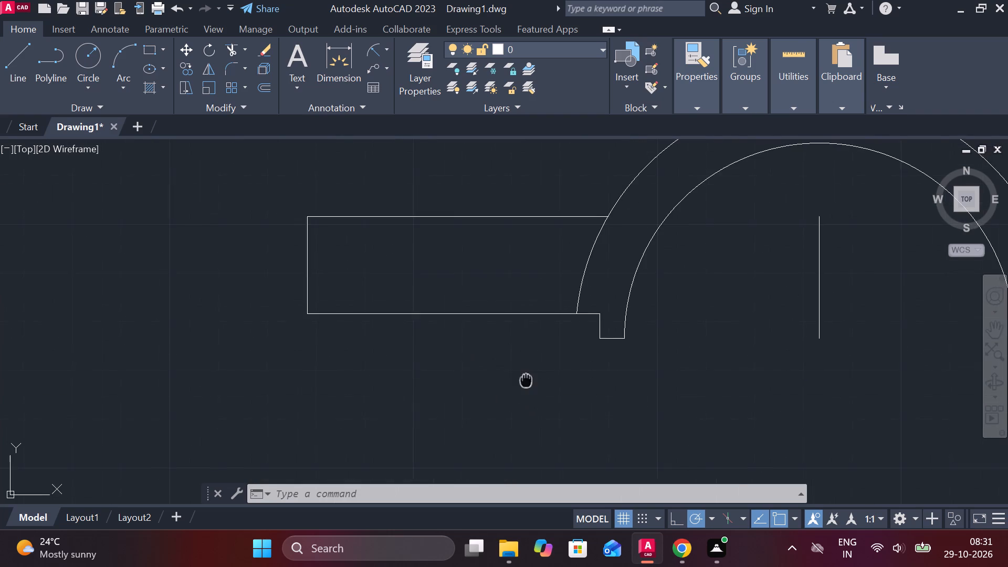
Draw a horizontal line about 83 units long leftward from the bottom outer corner of the left step.
{"action": "middle_click_drag", "start_coordinate": [528, 384], "coordinate": [533, 400]}
{"action": "key", "text": "l"}
{"action": "key", "text": "Return"}
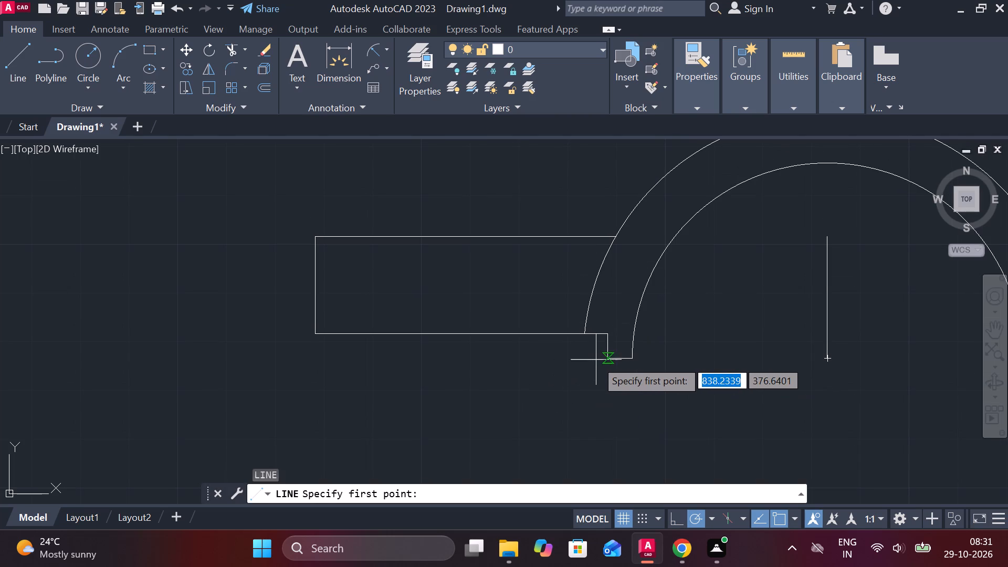
{"action": "left_click", "coordinate": [610, 360]}
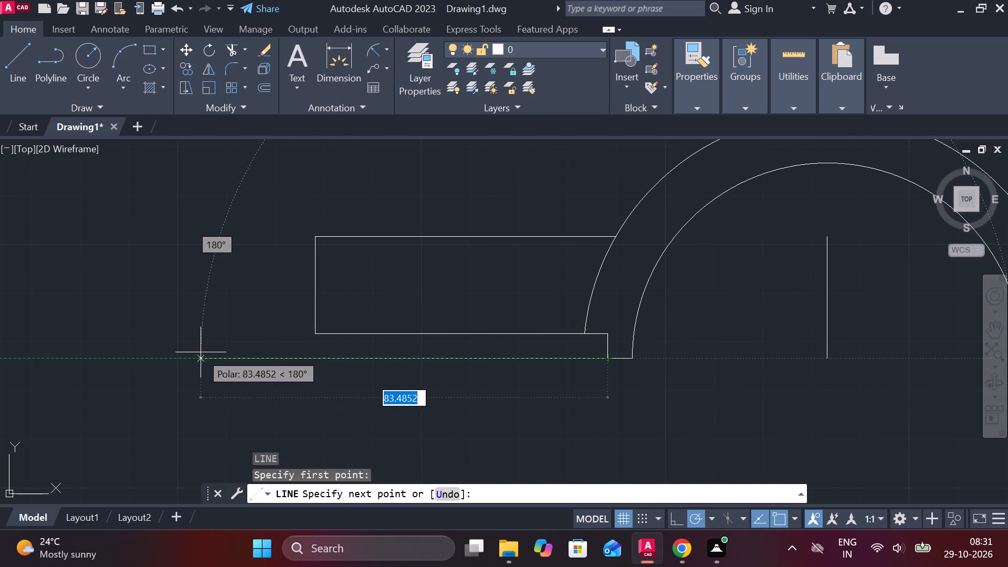
{"action": "left_click", "coordinate": [201, 352]}
{"action": "key", "text": "Escape"}
Offset the new horizontal line 28 units upward.
{"action": "left_click", "coordinate": [326, 360]}
{"action": "key", "text": "o"}
{"action": "key", "text": "Return"}
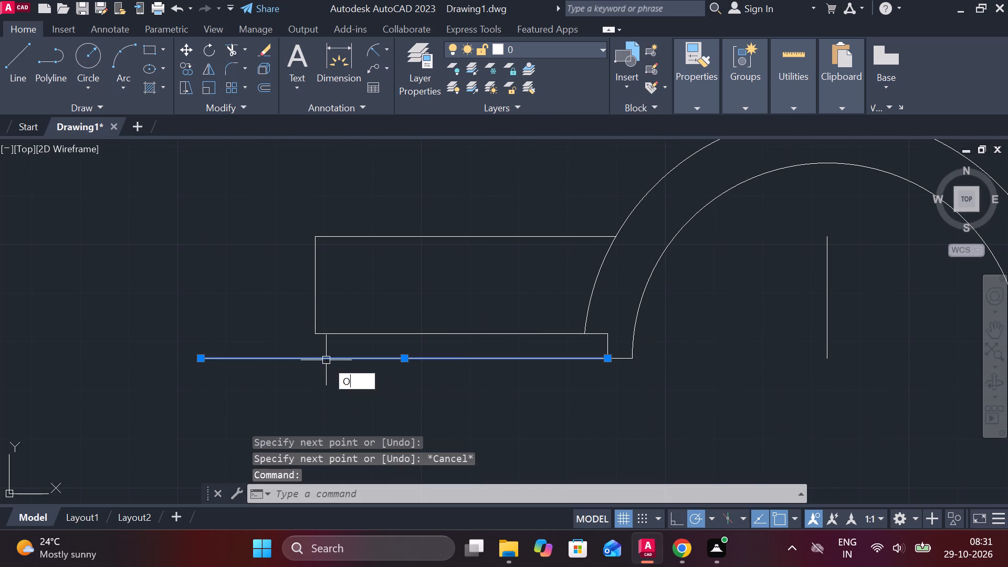
{"action": "key", "text": "Return"}
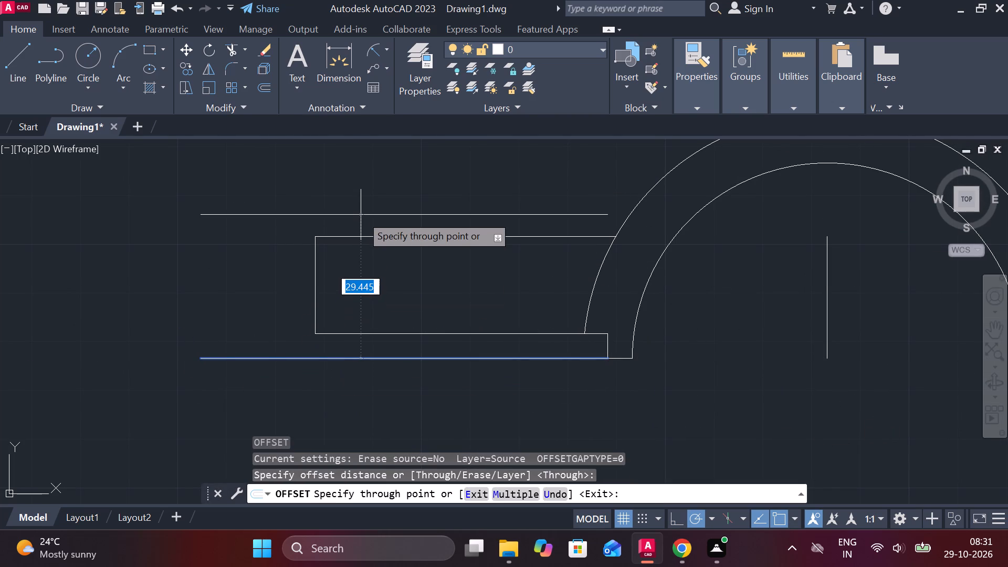
{"action": "type", "text": "28"}
{"action": "key", "text": "Return"}
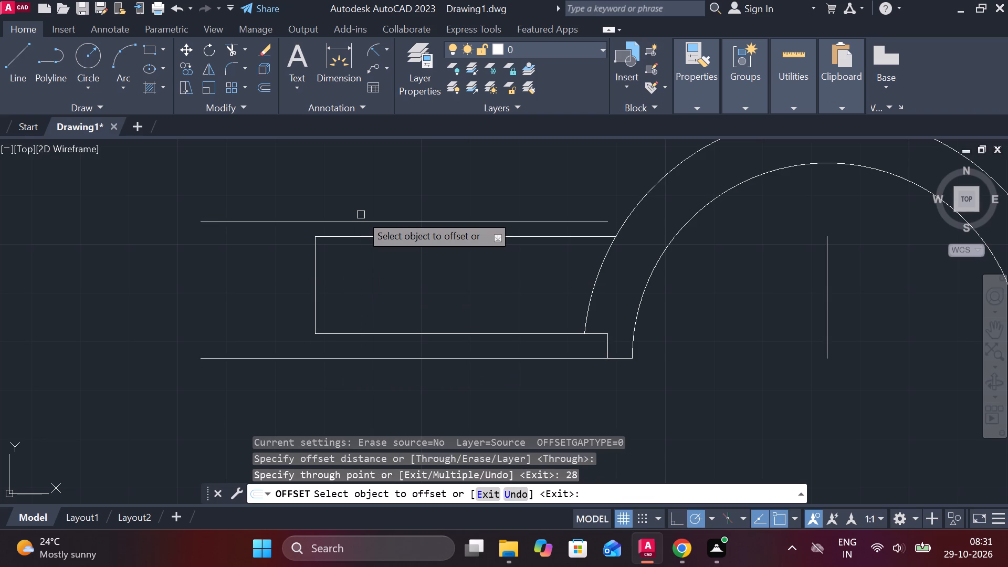
{"action": "scroll", "coordinate": [368, 215], "scroll_direction": "down", "scroll_amount": 2}
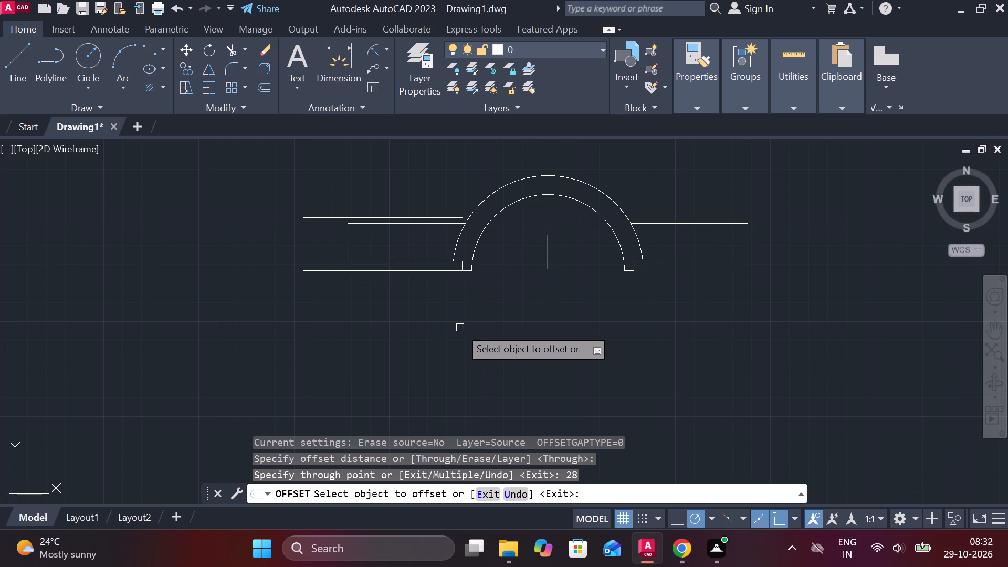
{"action": "key", "text": "Escape"}
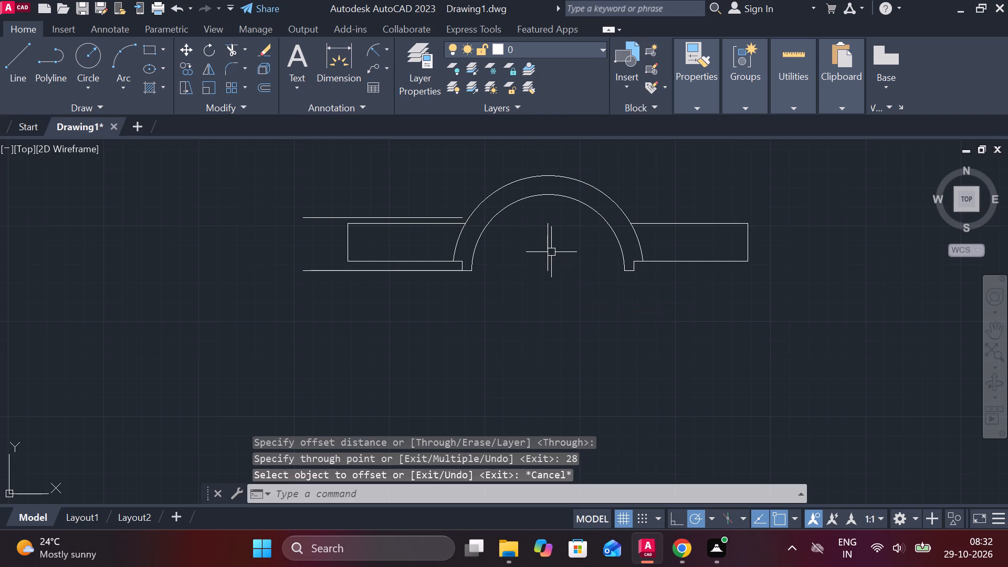
Offset the short vertical centre line 90 units to both the right and the left side.
{"action": "left_click", "coordinate": [551, 252]}
{"action": "key", "text": "o"}
{"action": "key", "text": "Return"}
{"action": "key", "text": "Return"}
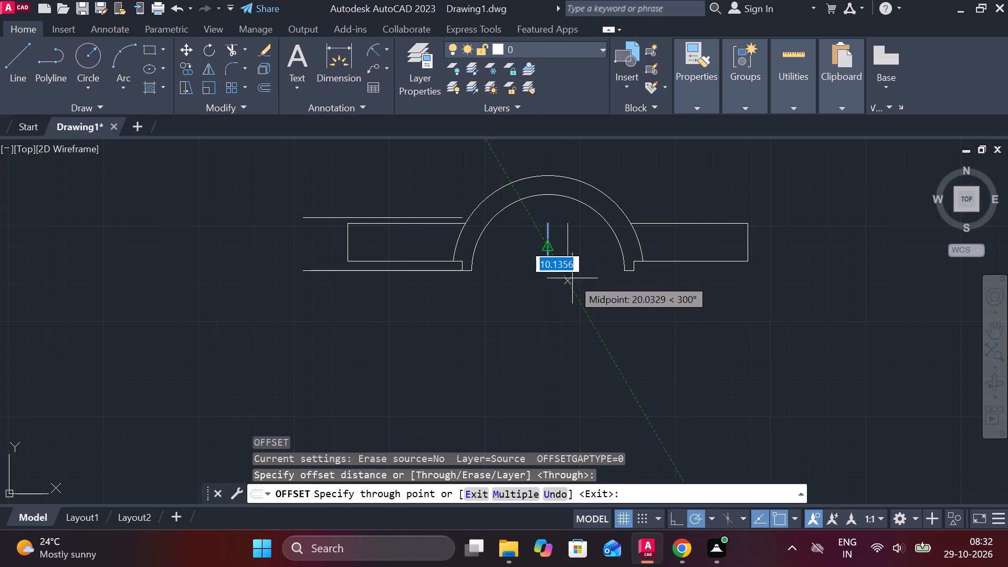
{"action": "type", "text": "90"}
{"action": "key", "text": "Return"}
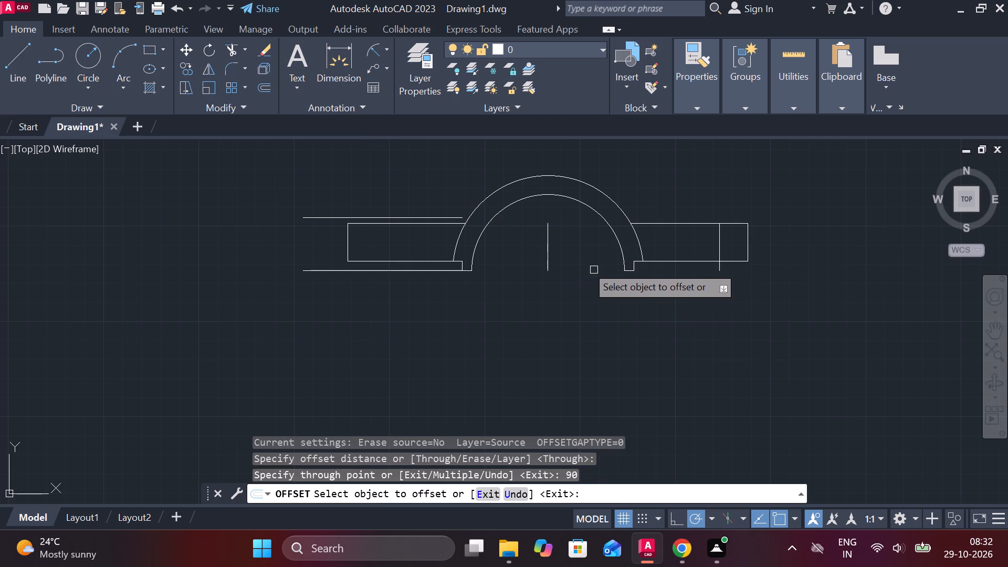
{"action": "left_click", "coordinate": [545, 243]}
{"action": "type", "text": "90"}
{"action": "key", "text": "Return"}
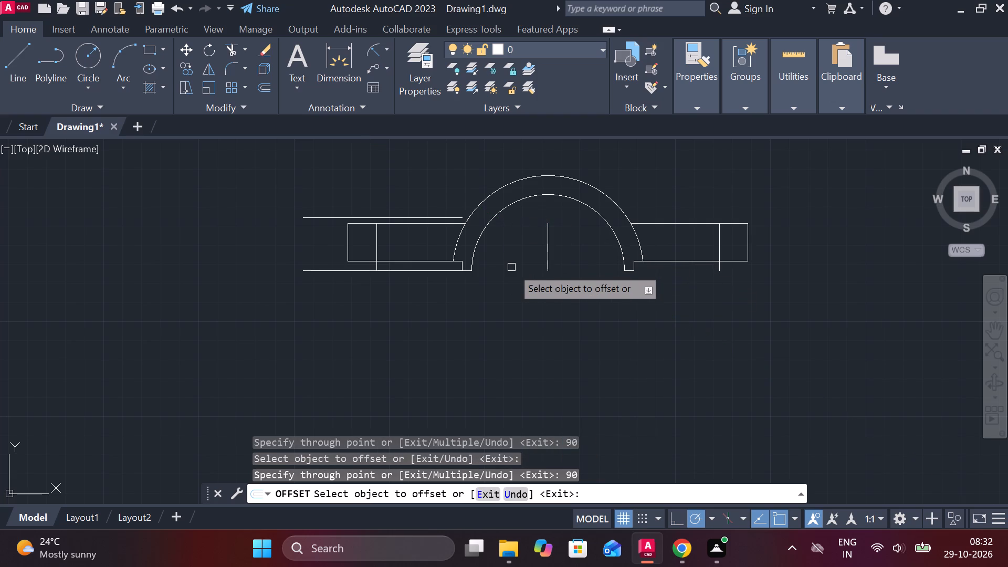
{"action": "key", "text": "Escape"}
Trim the left arm's outlines beyond the new vertical line, plus that line's overhang below the arm.
{"action": "type", "text": "TR"}
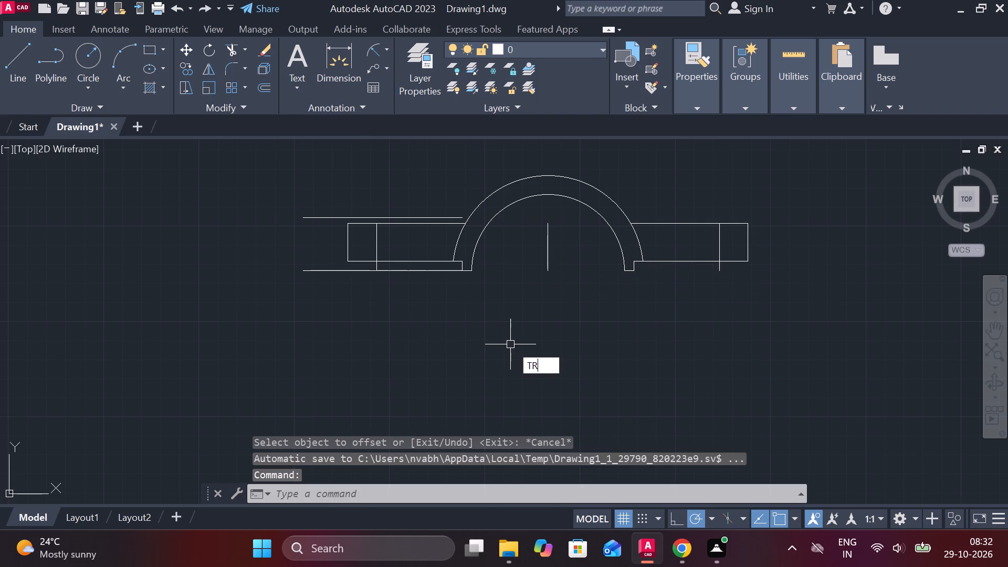
{"action": "key", "text": "space"}
{"action": "left_click", "coordinate": [363, 225]}
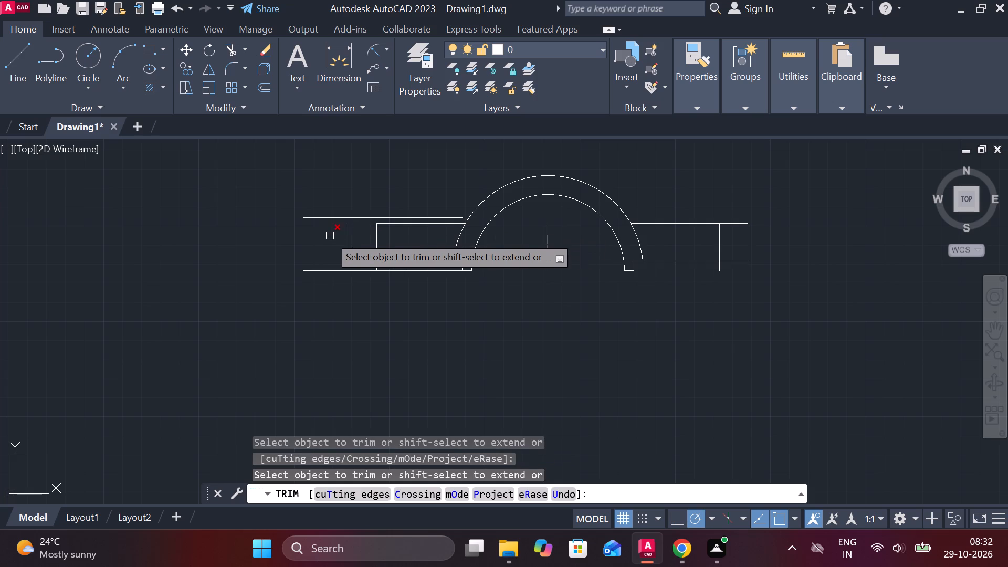
{"action": "left_click", "coordinate": [342, 234]}
{"action": "left_click", "coordinate": [349, 233]}
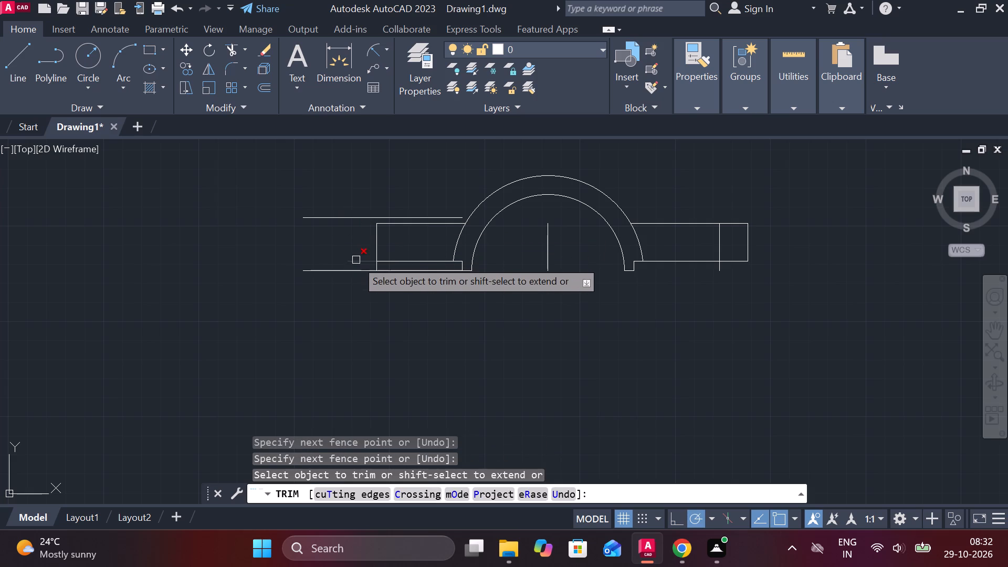
{"action": "left_click", "coordinate": [356, 260]}
{"action": "scroll", "coordinate": [367, 258], "scroll_direction": "up", "scroll_amount": 2}
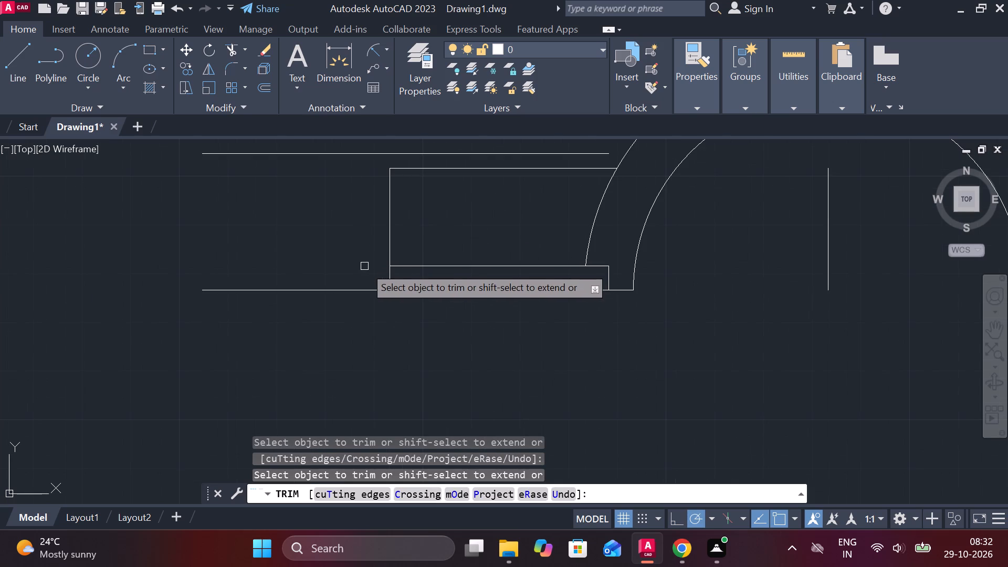
{"action": "left_click", "coordinate": [394, 276]}
{"action": "left_click", "coordinate": [356, 277]}
Trim the right arm's outlines beyond the new vertical line, plus that line's overhang below the arm.
{"action": "scroll", "coordinate": [356, 277], "scroll_direction": "down", "scroll_amount": 3}
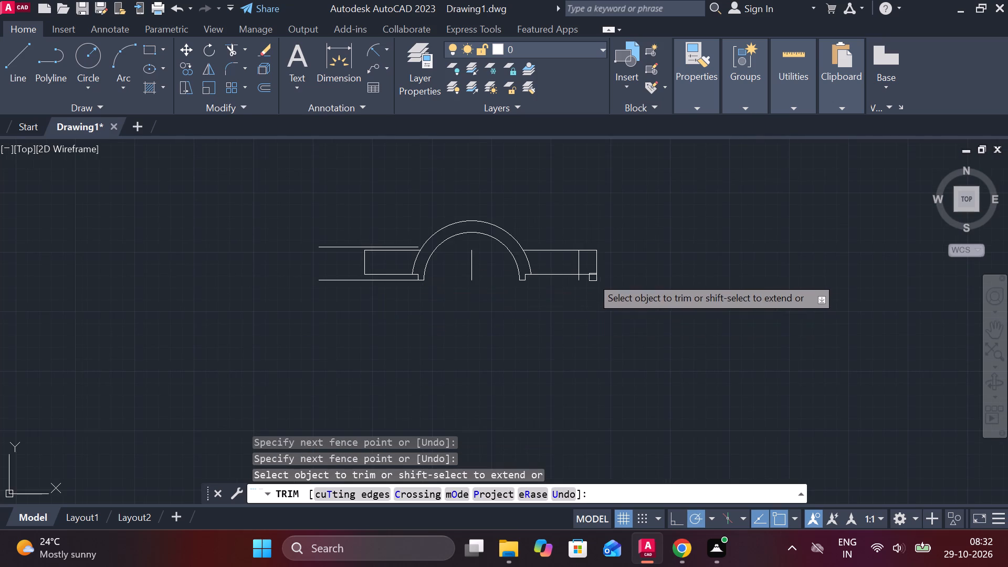
{"action": "scroll", "coordinate": [590, 274], "scroll_direction": "up", "scroll_amount": 3}
{"action": "left_click", "coordinate": [590, 274]}
{"action": "left_click_drag", "start_coordinate": [579, 143], "coordinate": [593, 250]}
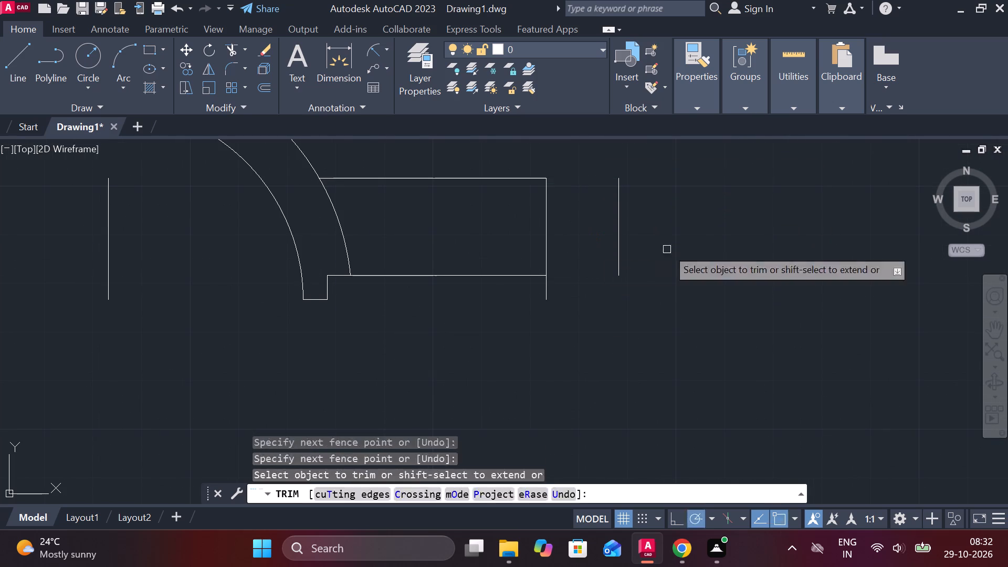
{"action": "left_click", "coordinate": [625, 235]}
{"action": "left_click_drag", "start_coordinate": [625, 234], "coordinate": [597, 205]}
{"action": "left_click", "coordinate": [590, 268]}
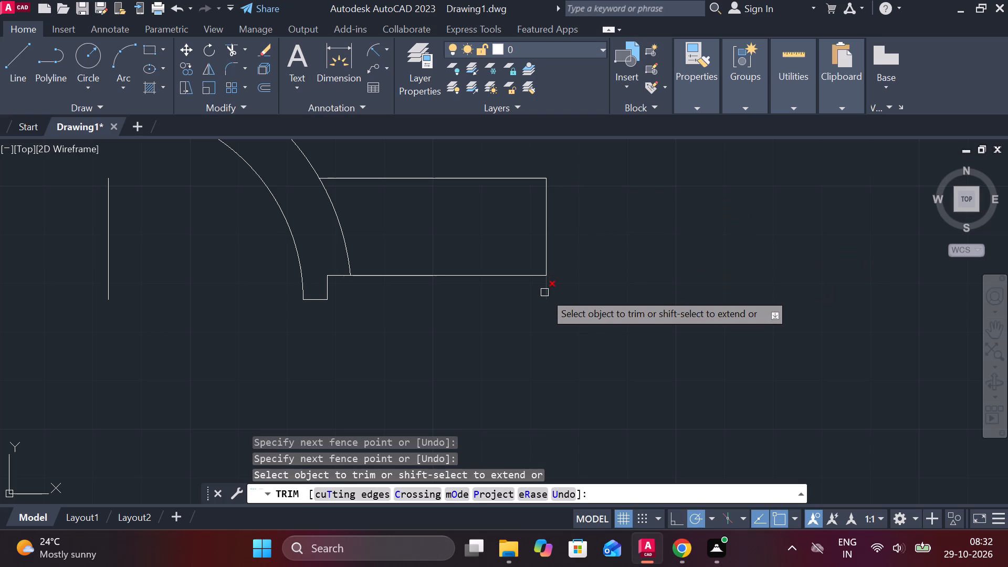
{"action": "left_click", "coordinate": [544, 292]}
{"action": "scroll", "coordinate": [544, 292], "scroll_direction": "down", "scroll_amount": 2}
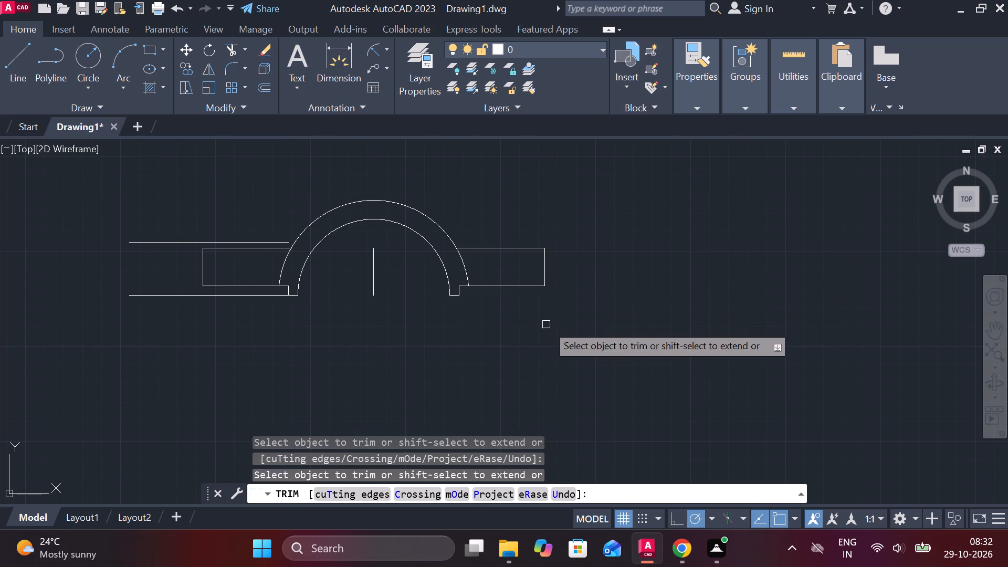
{"action": "middle_click_drag", "start_coordinate": [558, 328], "coordinate": [634, 357]}
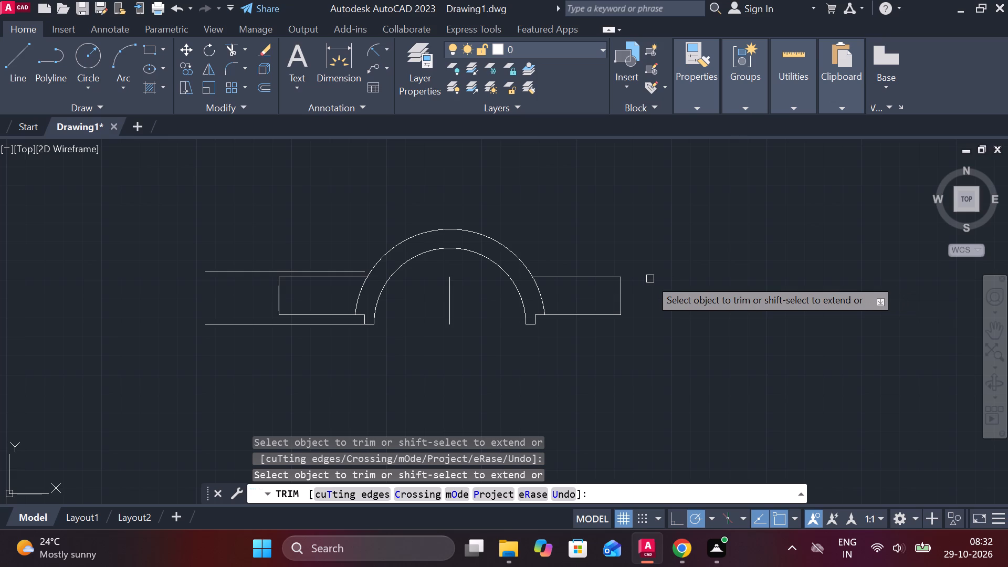
{"action": "key", "text": "Escape"}
Draw a 180 by 110 rectangle with lines above the arc view, aligned with the outer ends of its arms.
{"action": "scroll", "coordinate": [660, 241], "scroll_direction": "down", "scroll_amount": 1}
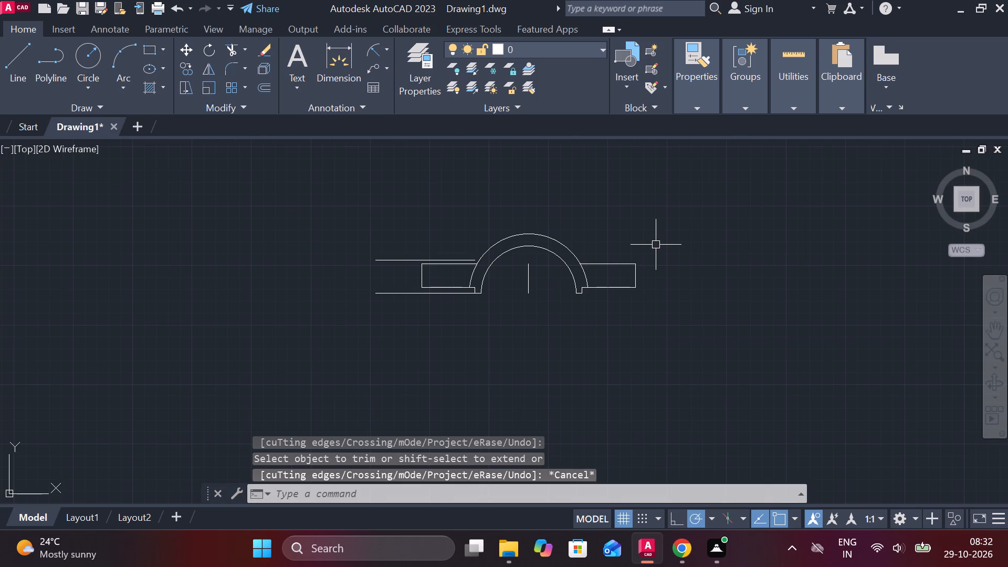
{"action": "key", "text": "l"}
{"action": "key", "text": "Return"}
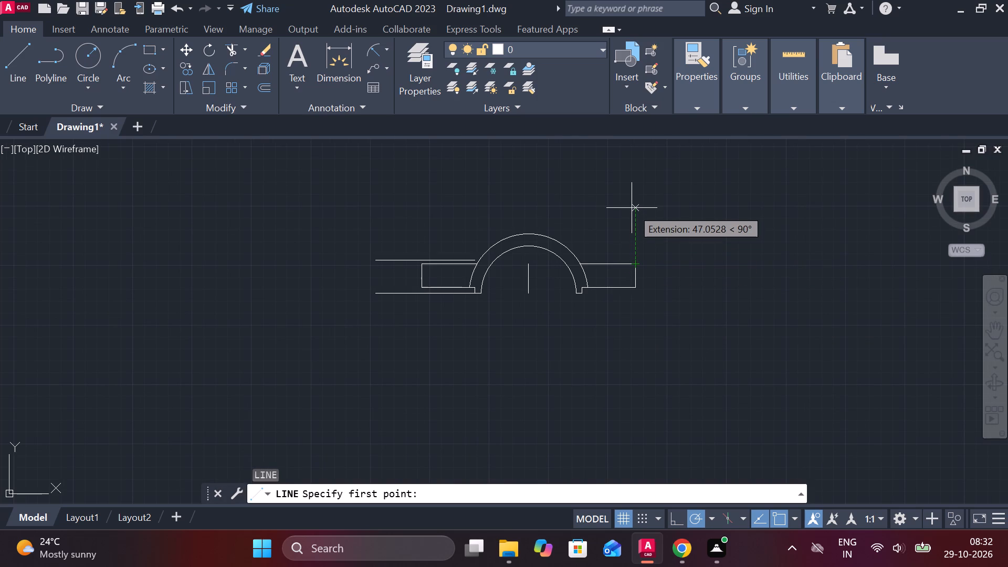
{"action": "double_click", "coordinate": [632, 183]}
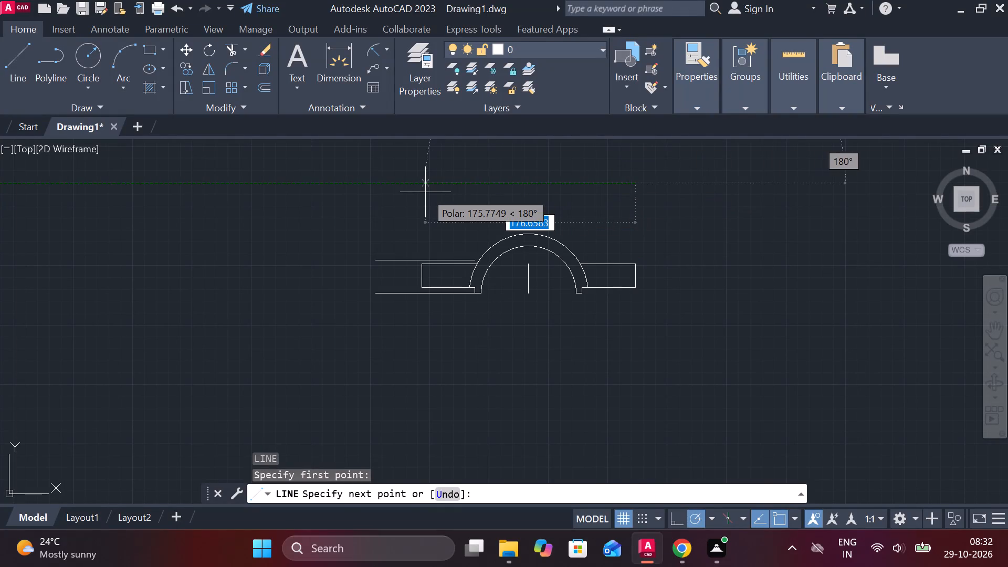
{"action": "type", "text": "180"}
{"action": "key", "text": "Return"}
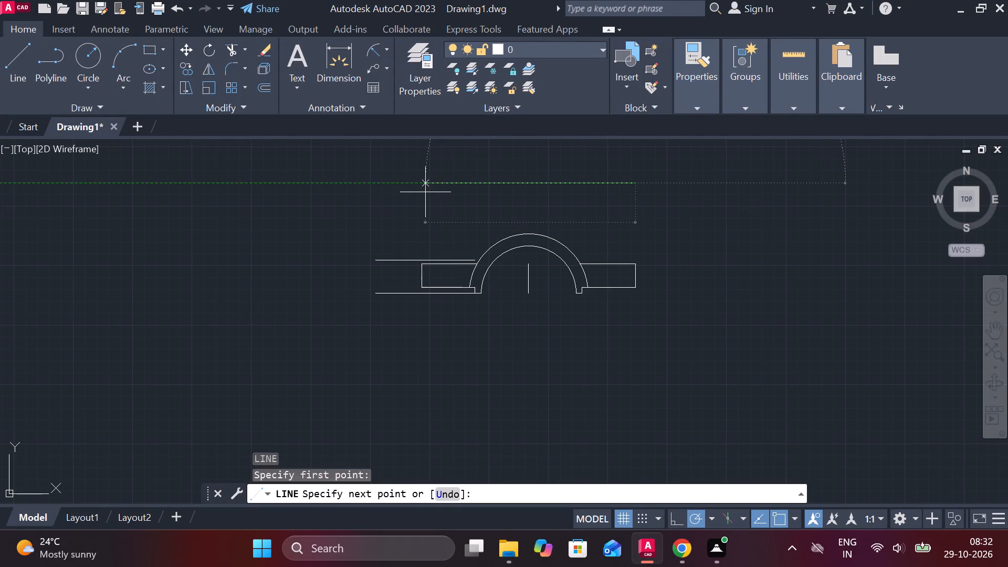
{"action": "middle_click_drag", "start_coordinate": [445, 195], "coordinate": [424, 330]}
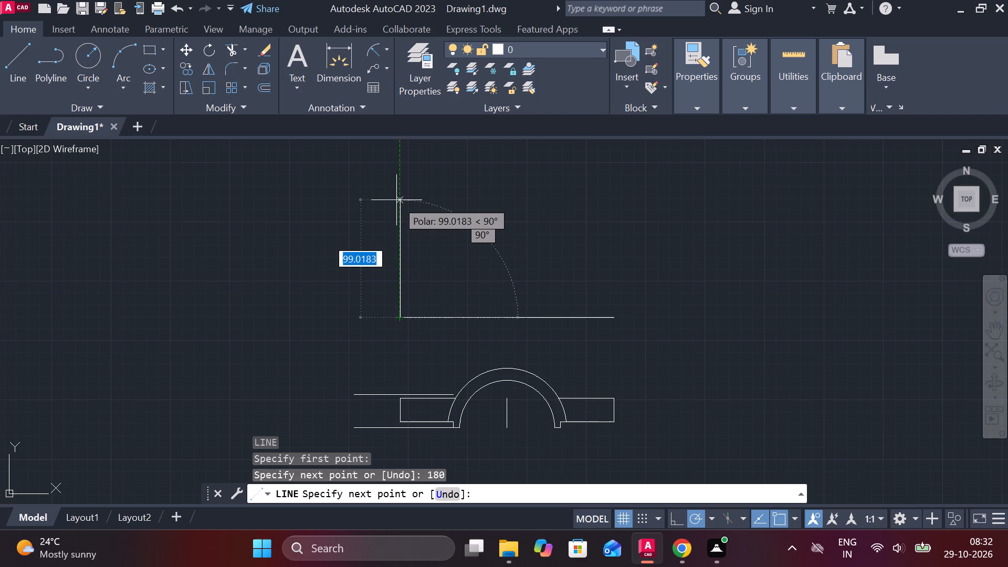
{"action": "type", "text": "11"}
{"action": "key", "text": "0"}
{"action": "key", "text": "Return"}
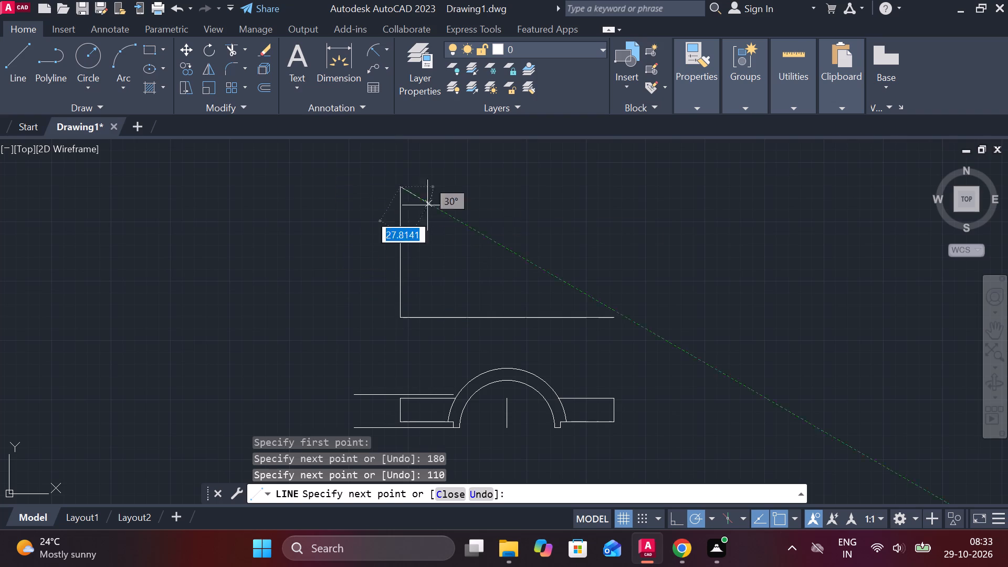
{"action": "type", "text": "180"}
{"action": "key", "text": "Return"}
{"action": "left_click", "coordinate": [609, 319]}
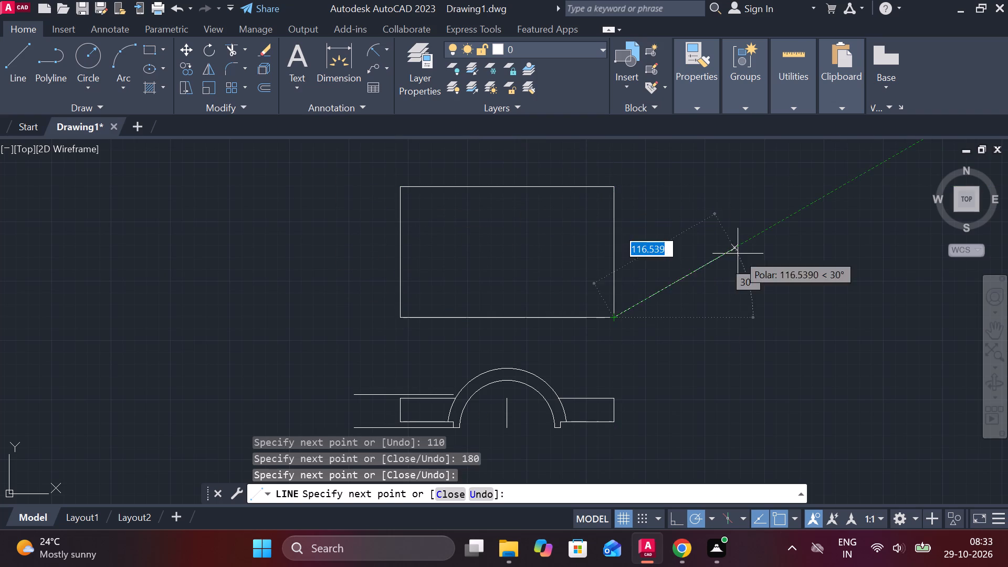
{"action": "key", "text": "Escape"}
Draw a horizontal centre line between the midpoints of the new rectangle's left and right edges.
{"action": "key", "text": "k"}
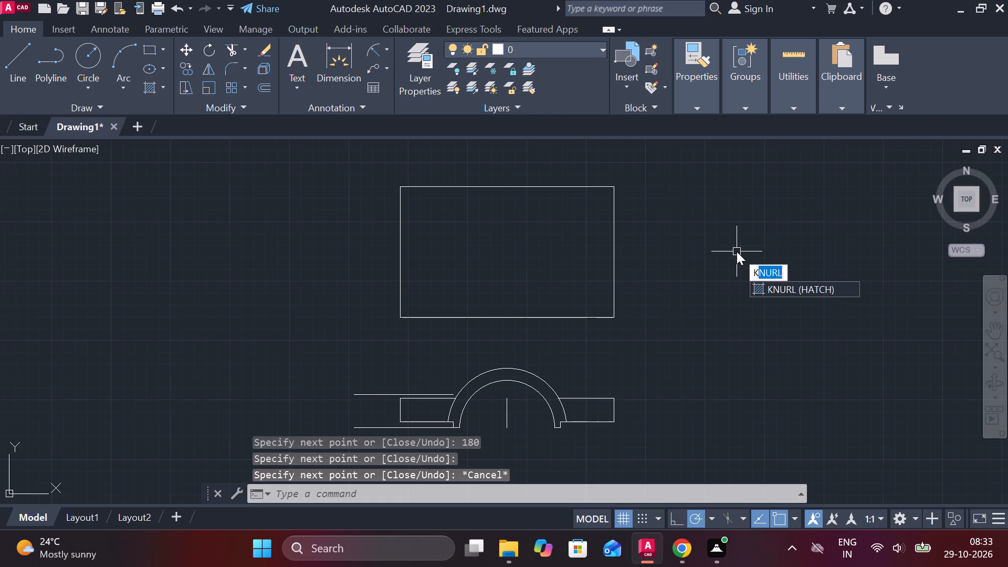
{"action": "key", "text": "Escape"}
{"action": "key", "text": "l"}
{"action": "key", "text": "Return"}
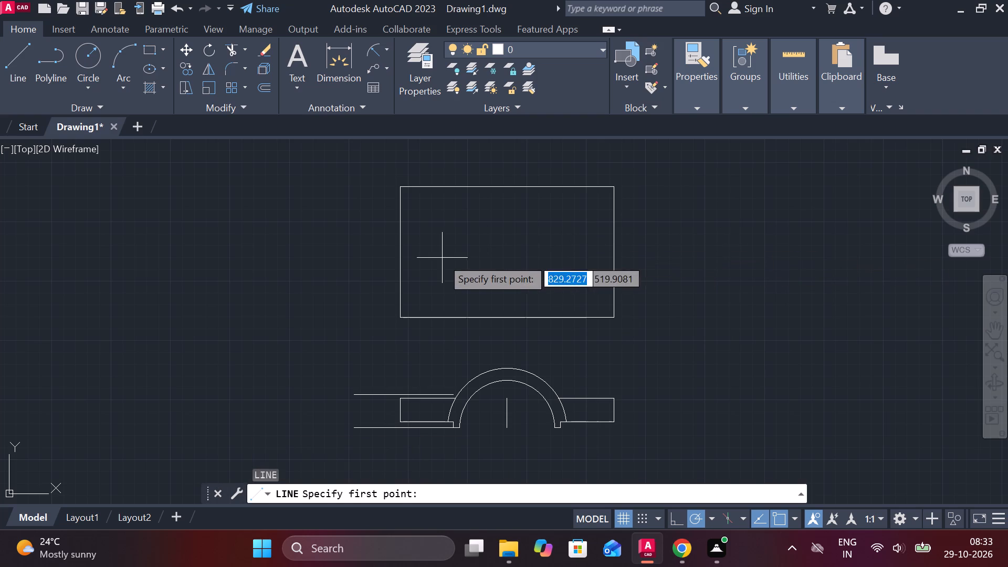
{"action": "left_click", "coordinate": [398, 249]}
{"action": "left_click", "coordinate": [616, 247]}
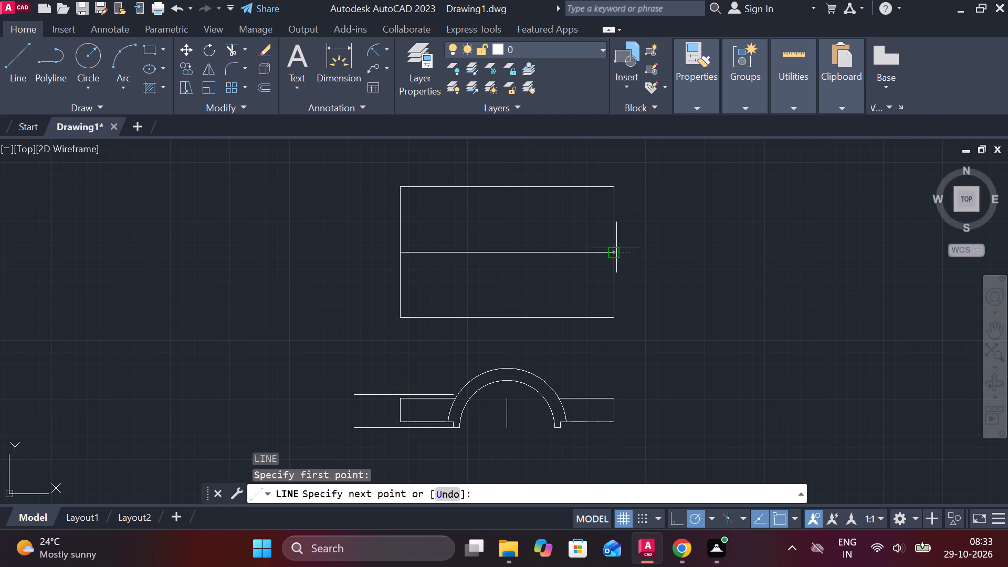
{"action": "key", "text": "Escape"}
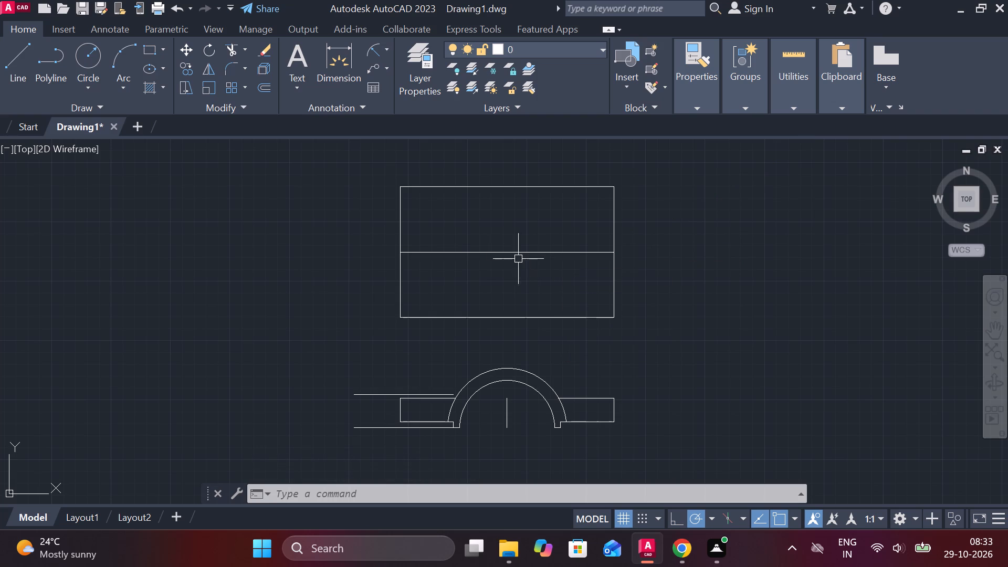
Draw a vertical centre line between the midpoints of the rectangle's top and bottom edges.
{"action": "key", "text": "c"}
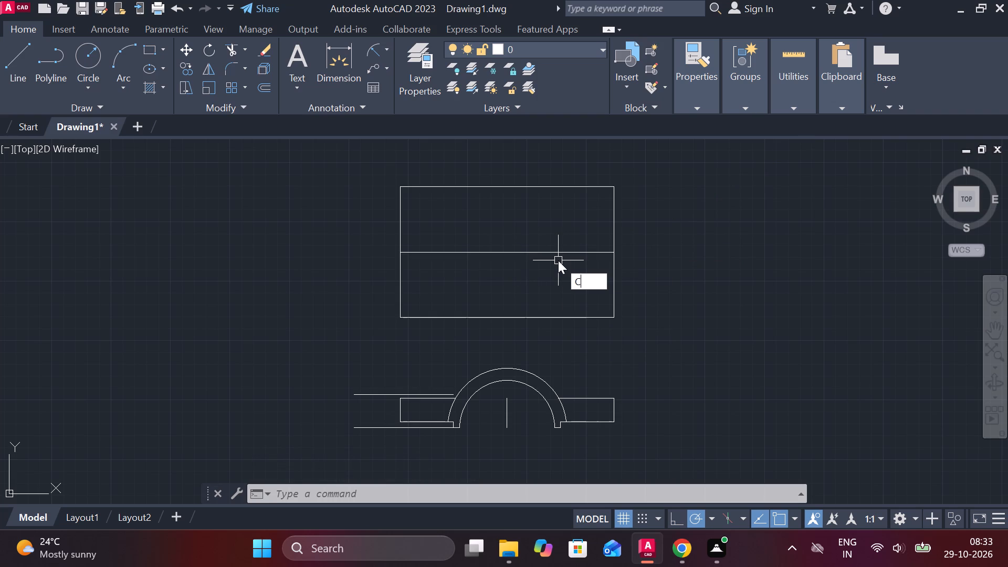
{"action": "key", "text": "Escape"}
{"action": "key", "text": "l"}
{"action": "key", "text": "Return"}
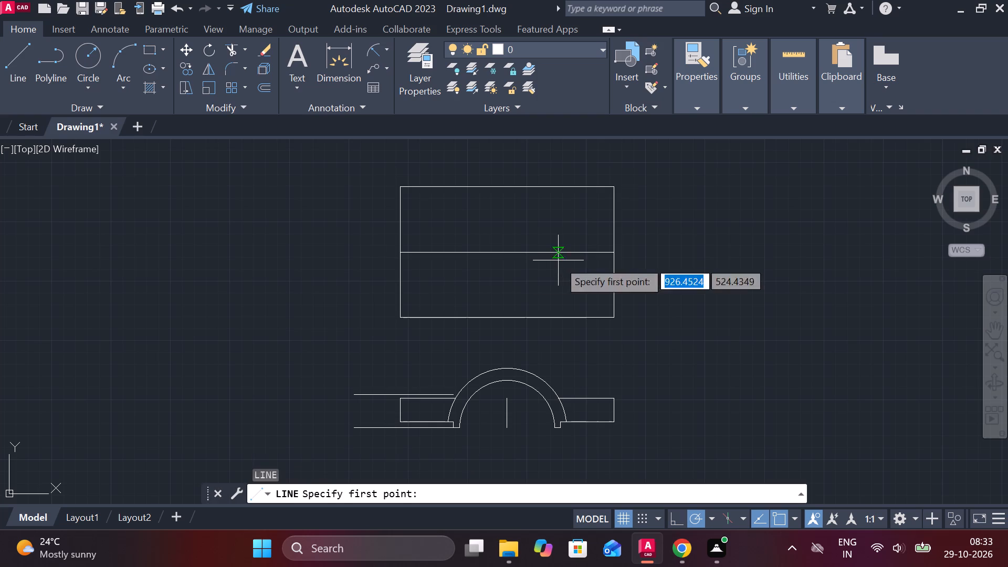
{"action": "left_click", "coordinate": [503, 189]}
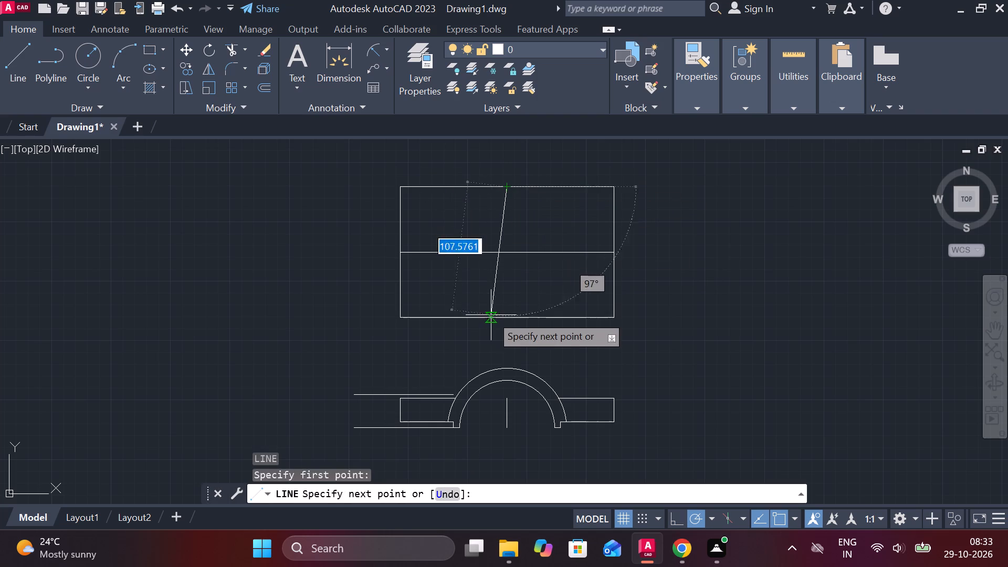
{"action": "left_click", "coordinate": [508, 322]}
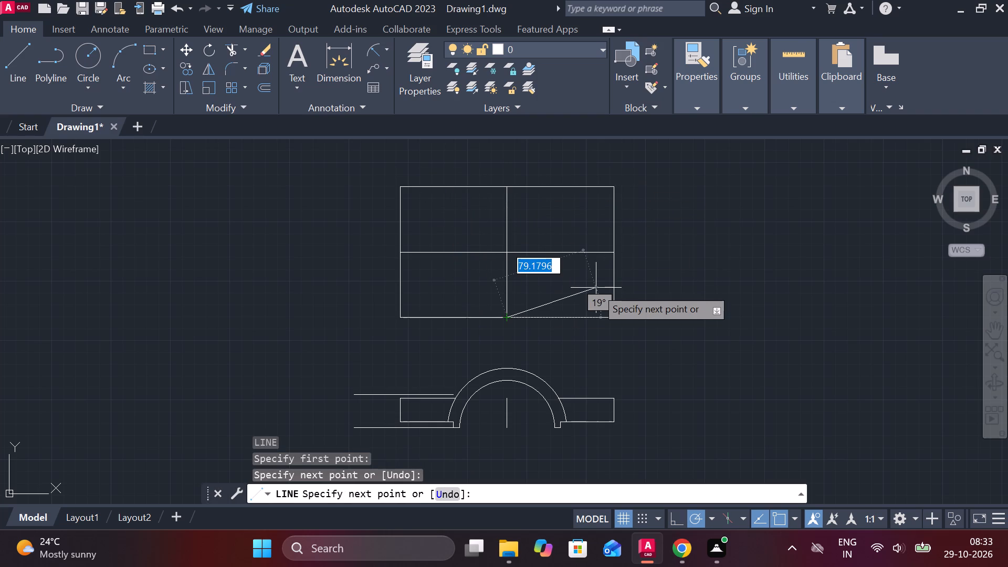
{"action": "key", "text": "Escape"}
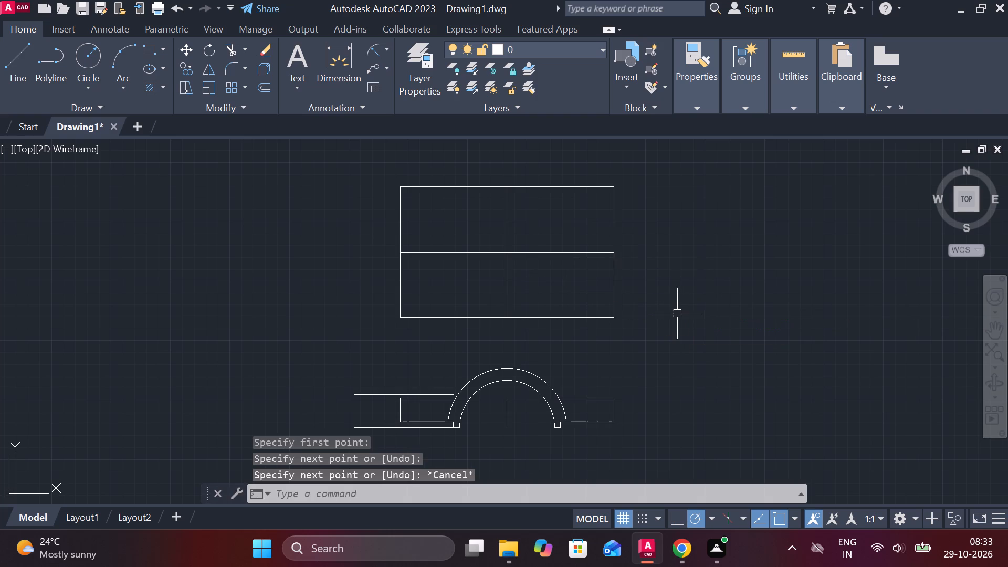
Draw a 30 diameter circle centred where the rectangle's two centre lines cross.
{"action": "type", "text": "C"}
{"action": "key", "text": "space"}
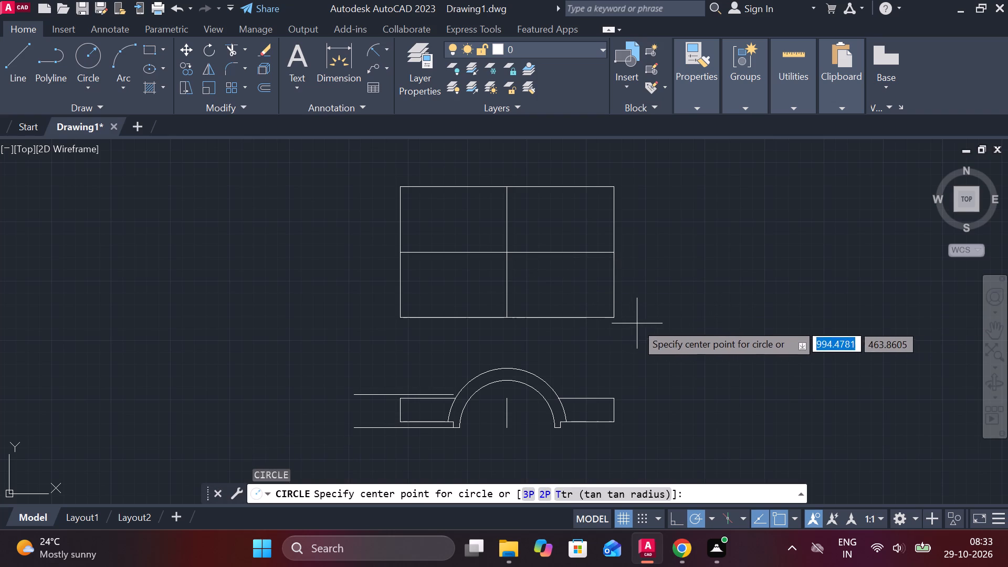
{"action": "left_click", "coordinate": [503, 248]}
{"action": "type", "text": "D"}
{"action": "key", "text": "space"}
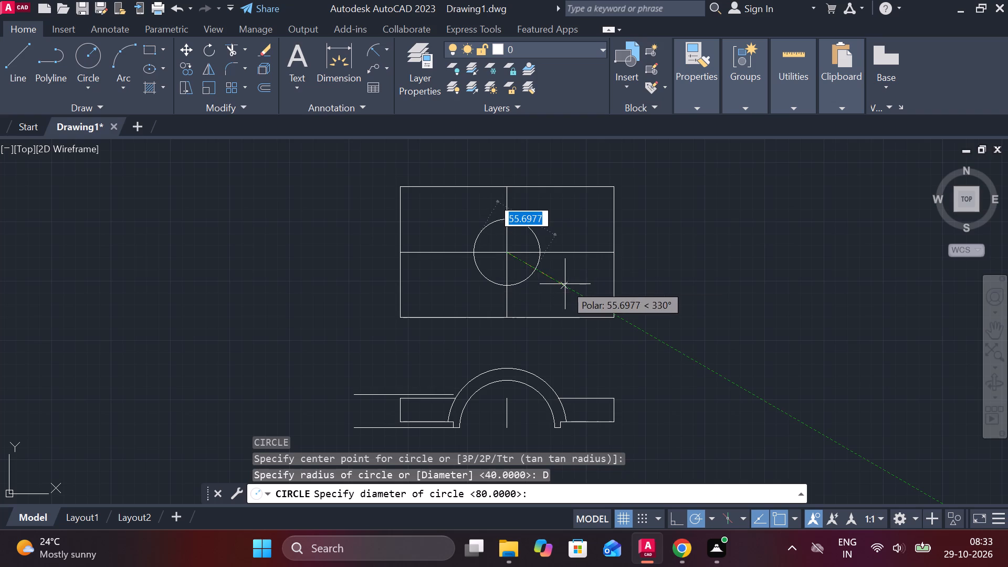
{"action": "type", "text": "D"}
{"action": "key", "text": "space"}
{"action": "key", "text": "BackSpace"}
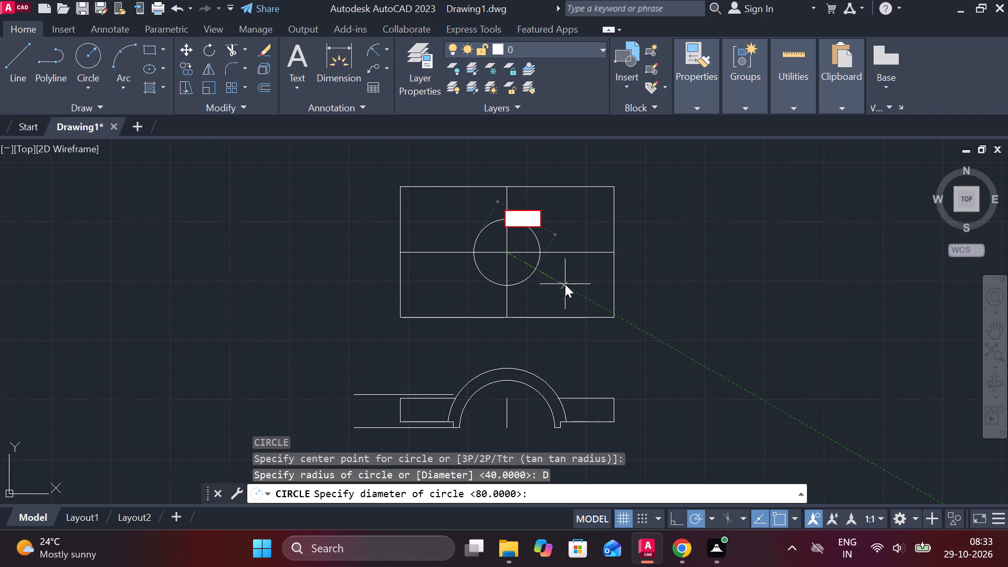
{"action": "type", "text": "30"}
{"action": "key", "text": "Return"}
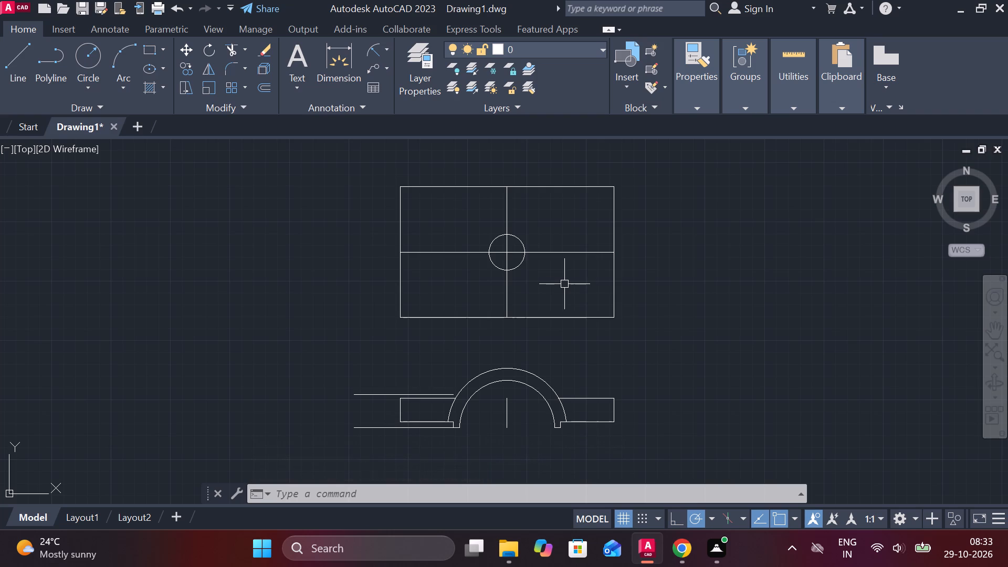
Copy the central circle 70 to each side along the horizontal centre line.
{"action": "scroll", "coordinate": [518, 241], "scroll_direction": "up", "scroll_amount": 1}
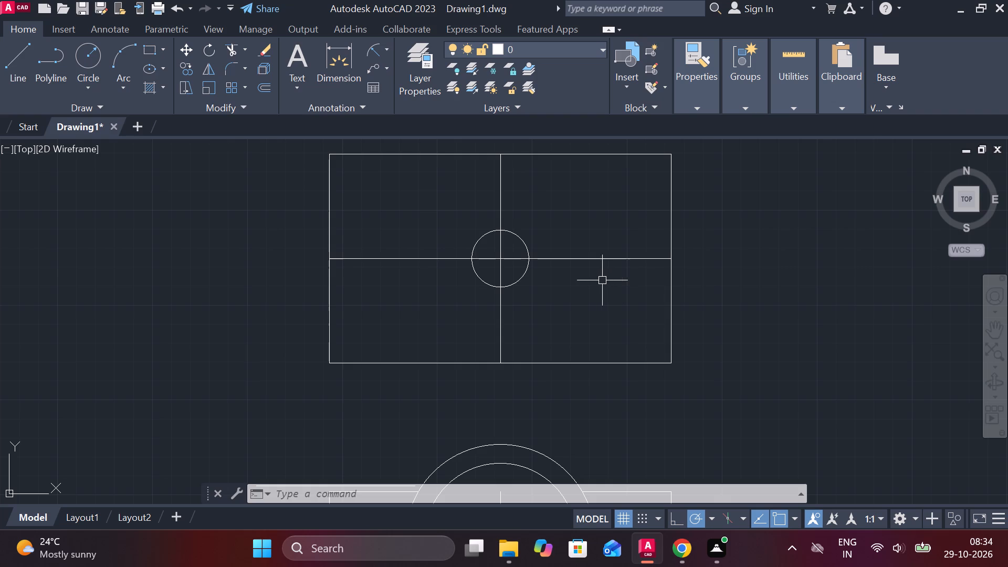
{"action": "left_click", "coordinate": [528, 238]}
{"action": "left_click", "coordinate": [532, 238]}
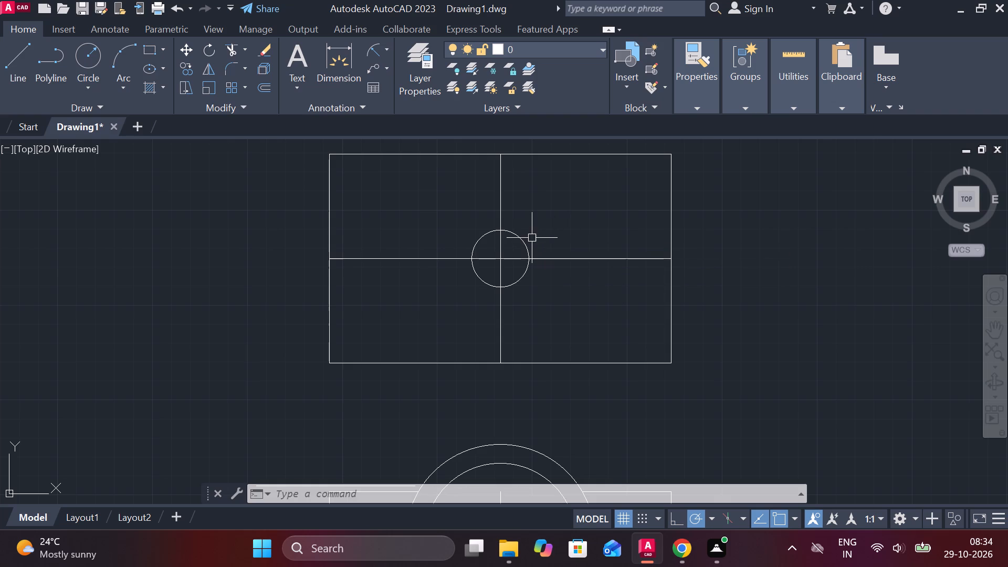
{"action": "key", "text": "Escape"}
{"action": "left_click", "coordinate": [522, 244]}
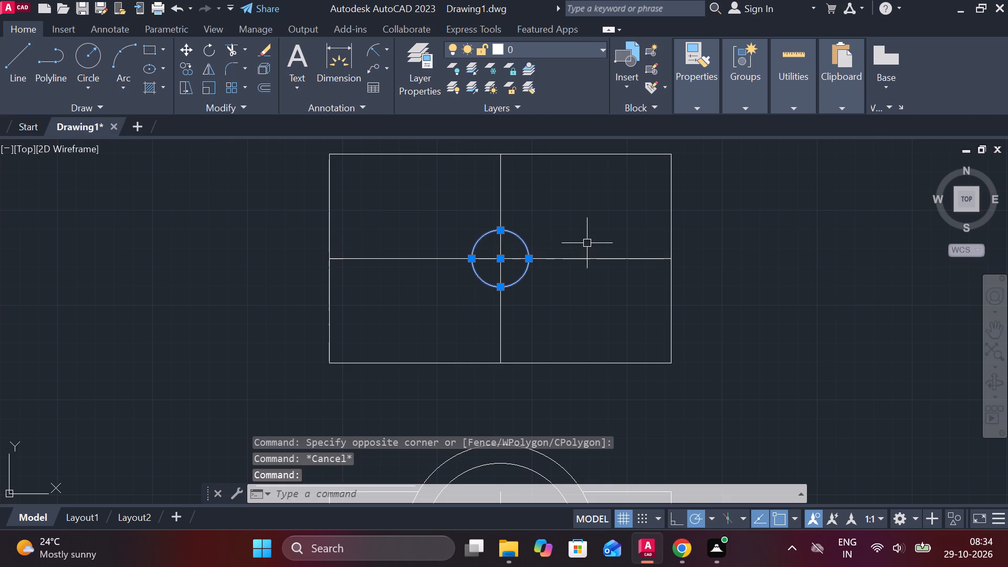
{"action": "type", "text": "CO"}
{"action": "key", "text": "Return"}
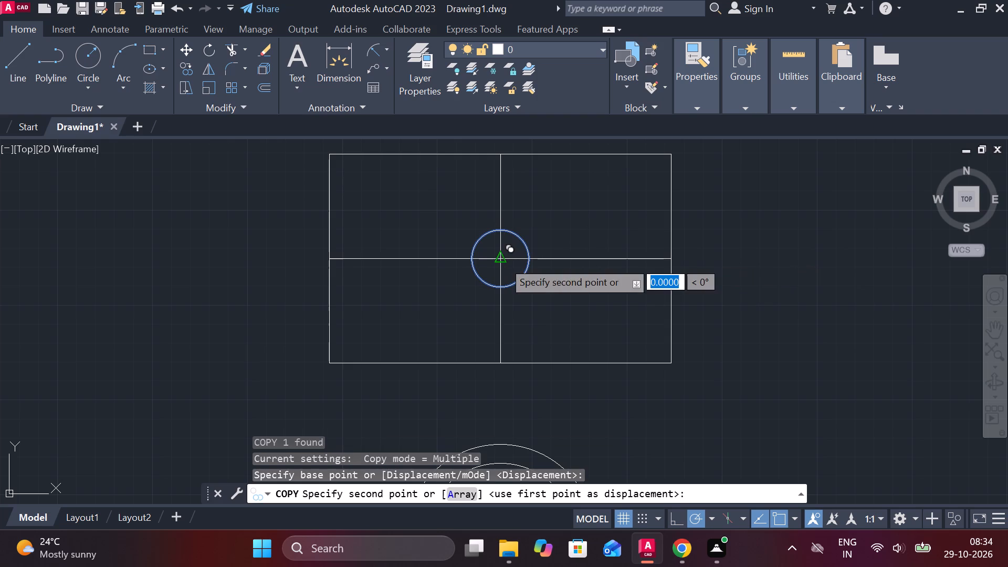
{"action": "type", "text": "70"}
{"action": "key", "text": "Return"}
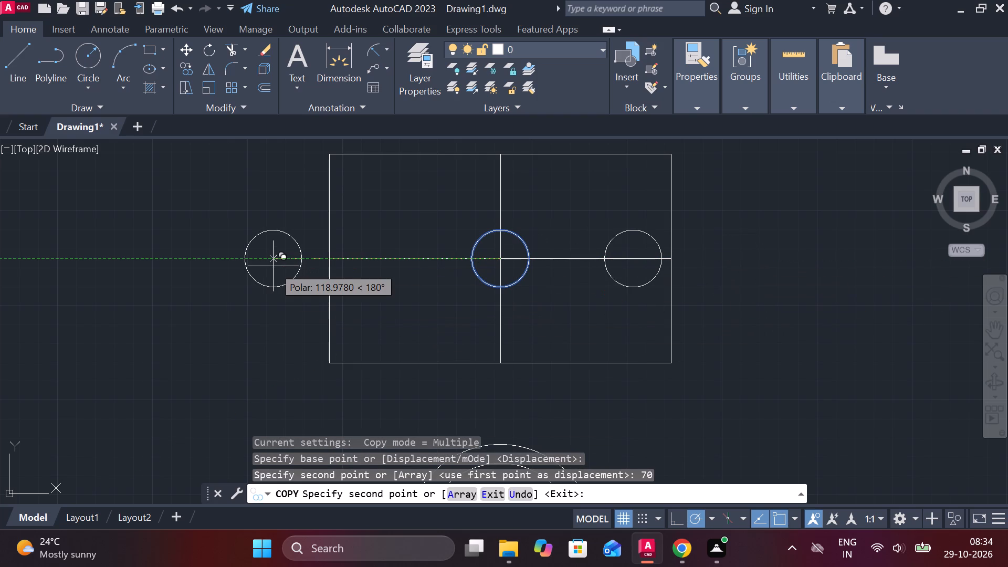
{"action": "type", "text": "70"}
{"action": "key", "text": "Return"}
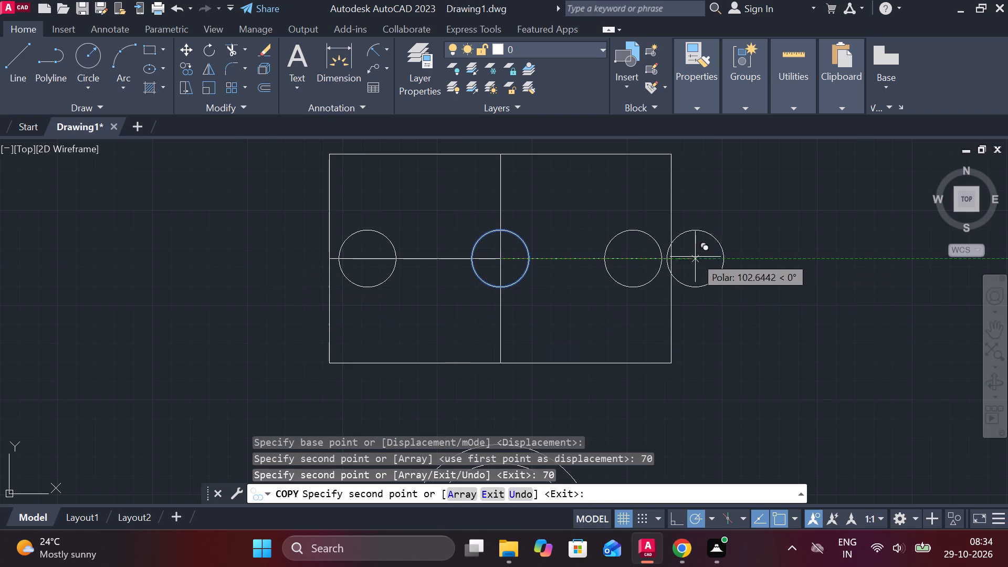
{"action": "key", "text": "Escape"}
{"action": "scroll", "coordinate": [636, 332], "scroll_direction": "down", "scroll_amount": 1}
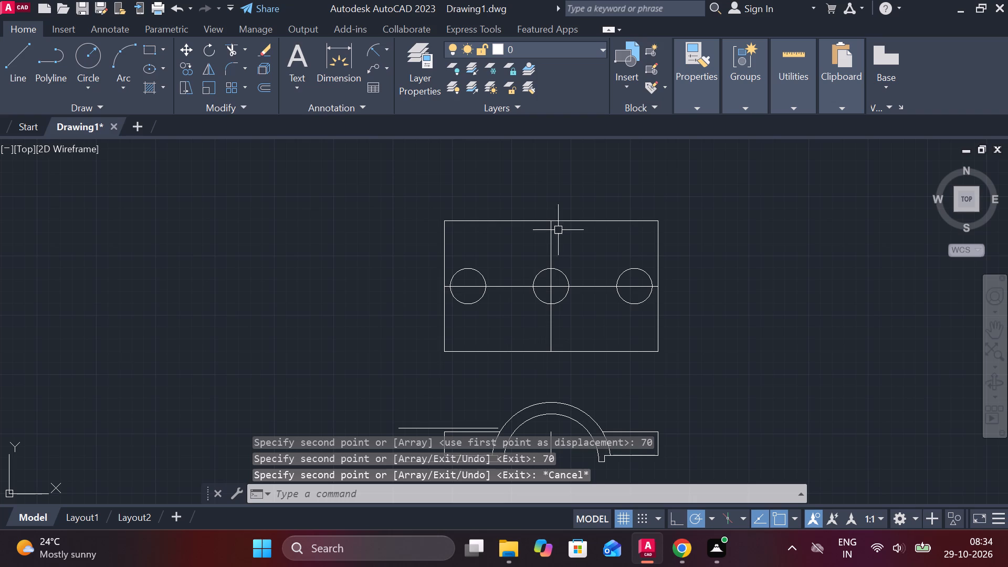
Offset the rectangle's horizontal centre line by 50 both above and below.
{"action": "scroll", "coordinate": [517, 245], "scroll_direction": "up", "scroll_amount": 1}
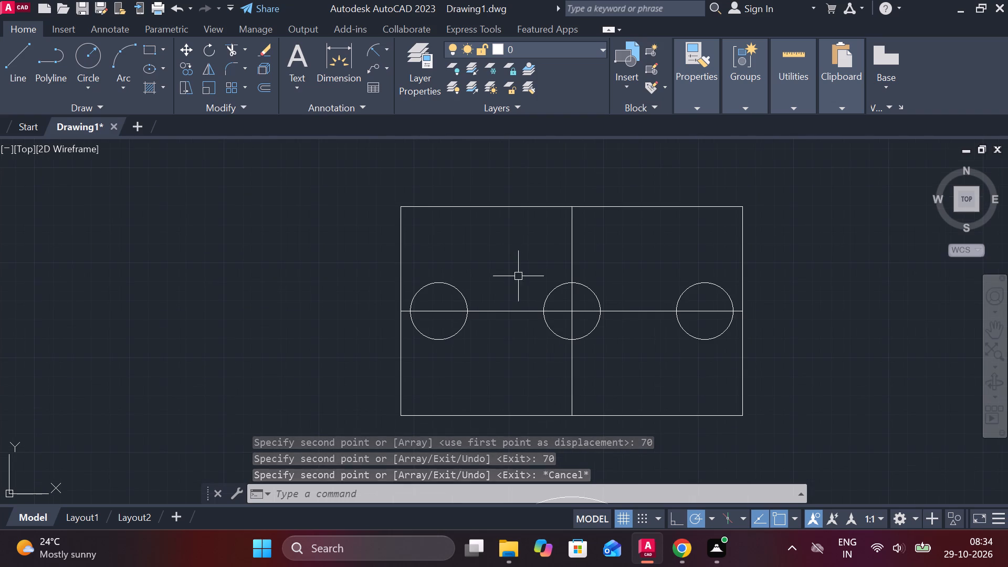
{"action": "left_click", "coordinate": [427, 313]}
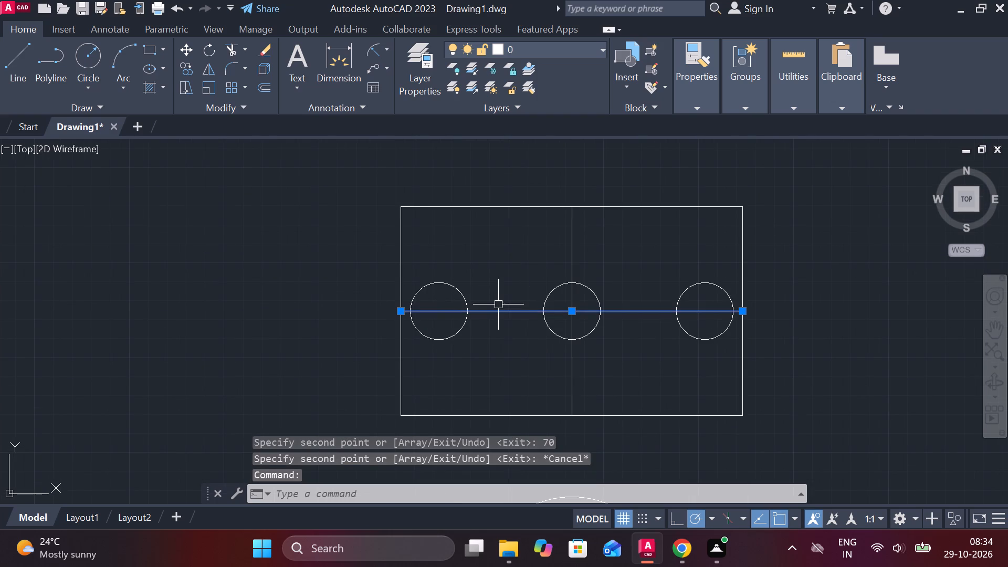
{"action": "key", "text": "o"}
{"action": "key", "text": "Return"}
{"action": "key", "text": "Return"}
{"action": "type", "text": "50"}
{"action": "key", "text": "Return"}
{"action": "left_click", "coordinate": [437, 313]}
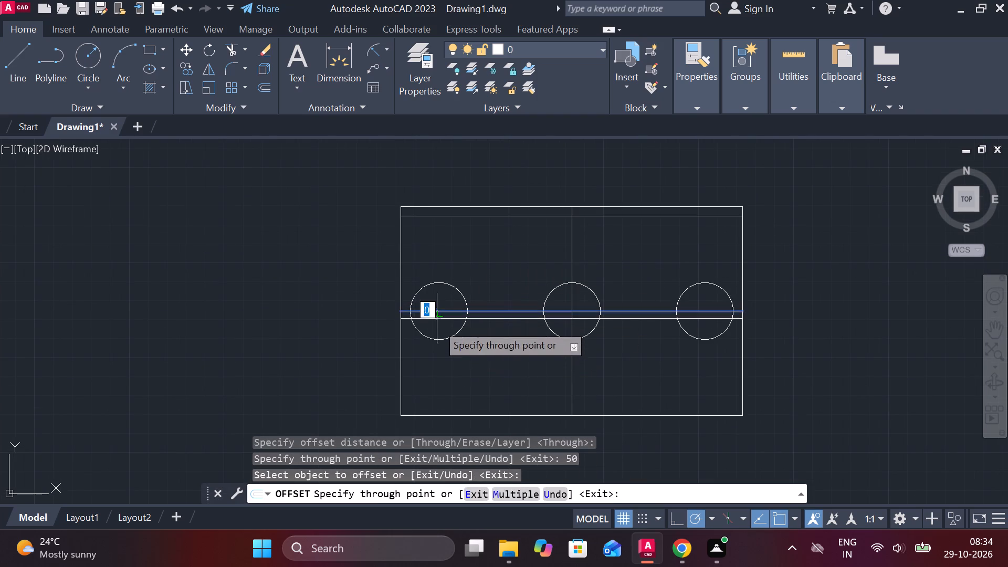
{"action": "type", "text": "50"}
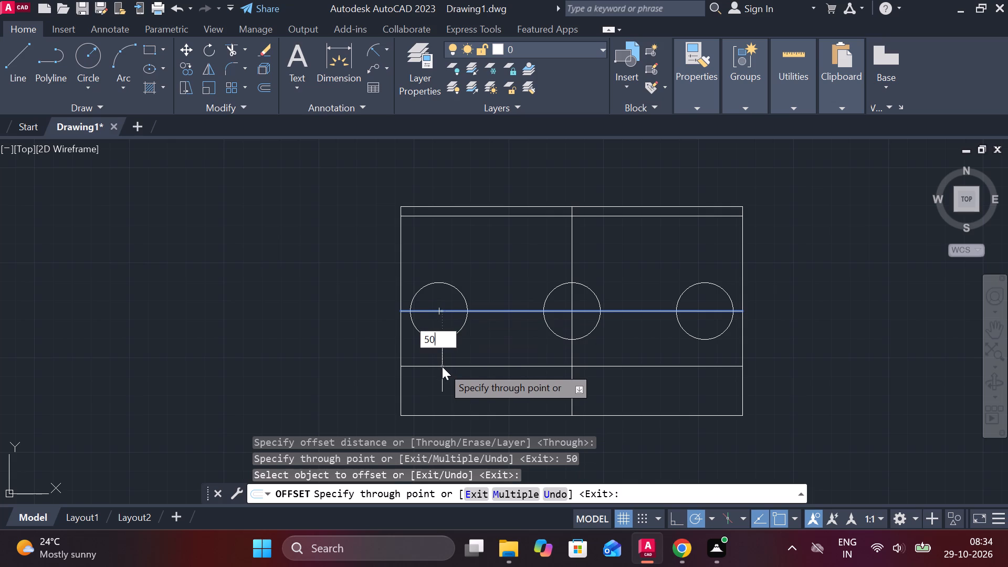
{"action": "key", "text": "Return"}
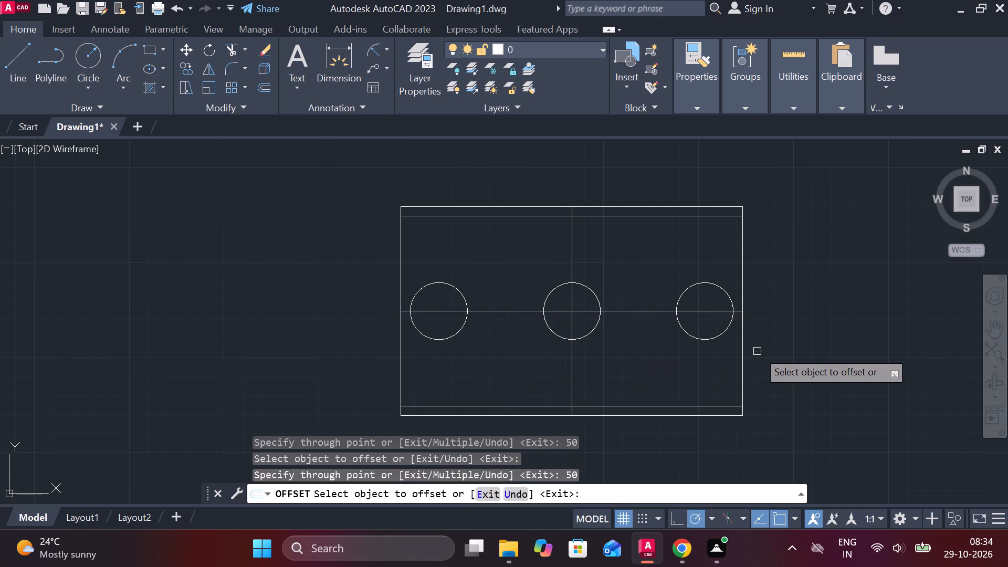
{"action": "key", "text": "Escape"}
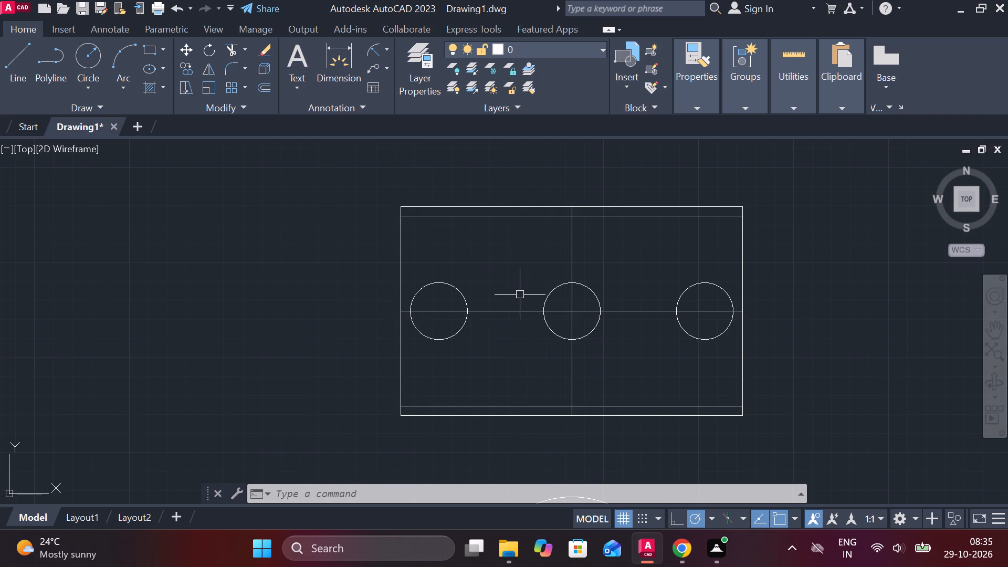
Offset the rectangle's vertical centre line through the outer arc's lower right end in the arc view.
{"action": "scroll", "coordinate": [527, 308], "scroll_direction": "down", "scroll_amount": 1}
{"action": "middle_click_drag", "start_coordinate": [507, 387], "coordinate": [453, 308]}
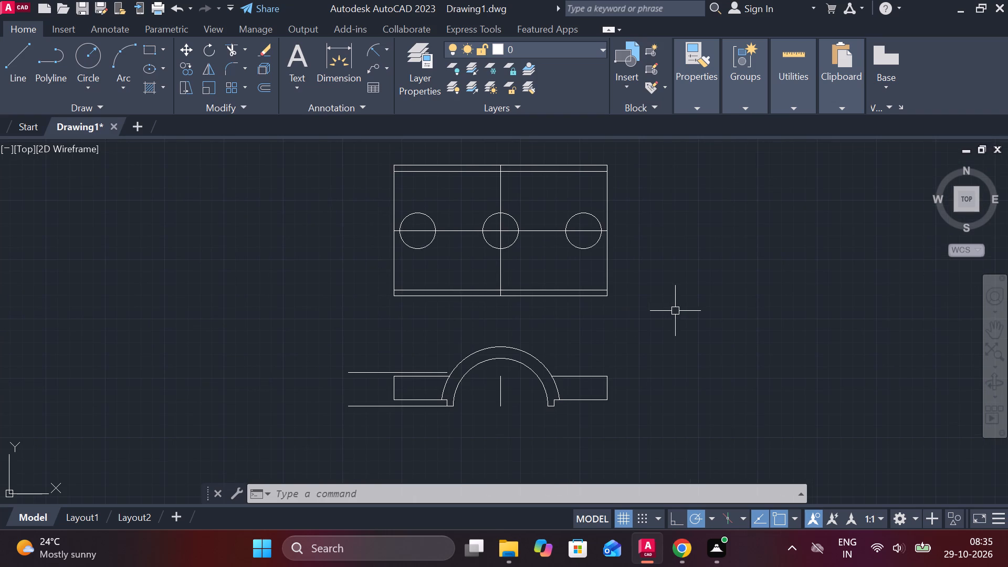
{"action": "left_click", "coordinate": [501, 192]}
{"action": "key", "text": "o"}
{"action": "key", "text": "Return"}
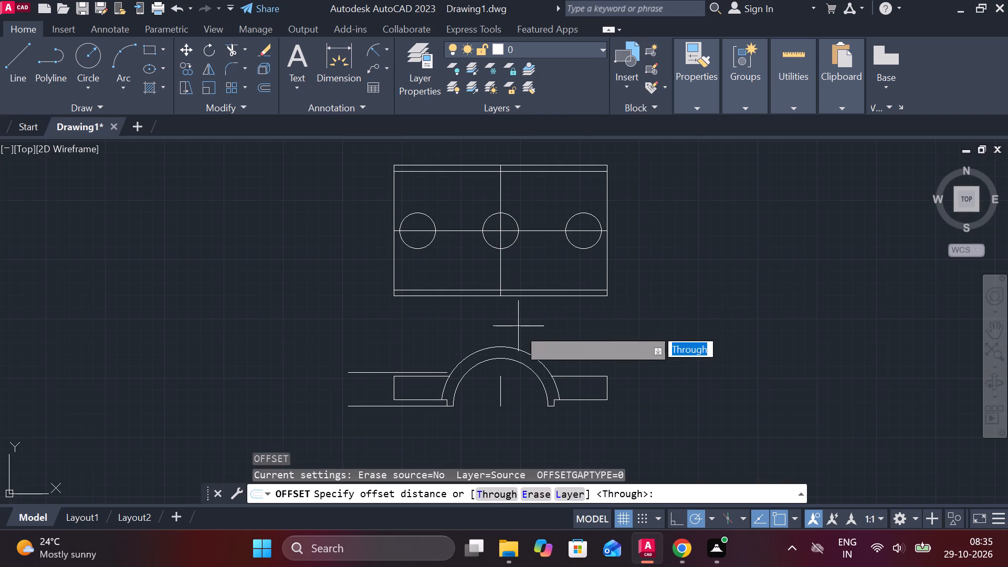
{"action": "key", "text": "Return"}
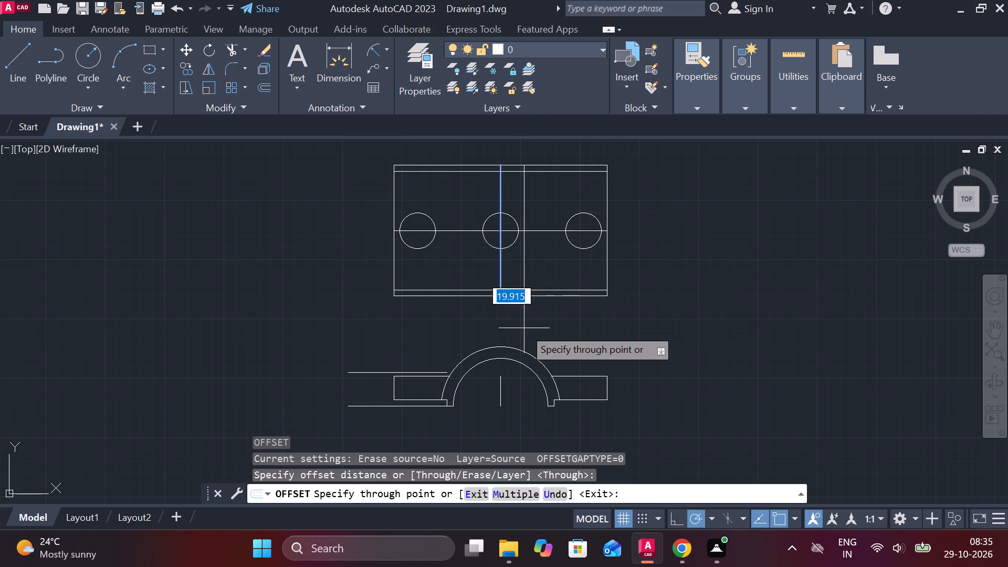
{"action": "scroll", "coordinate": [467, 411], "scroll_direction": "up", "scroll_amount": 3}
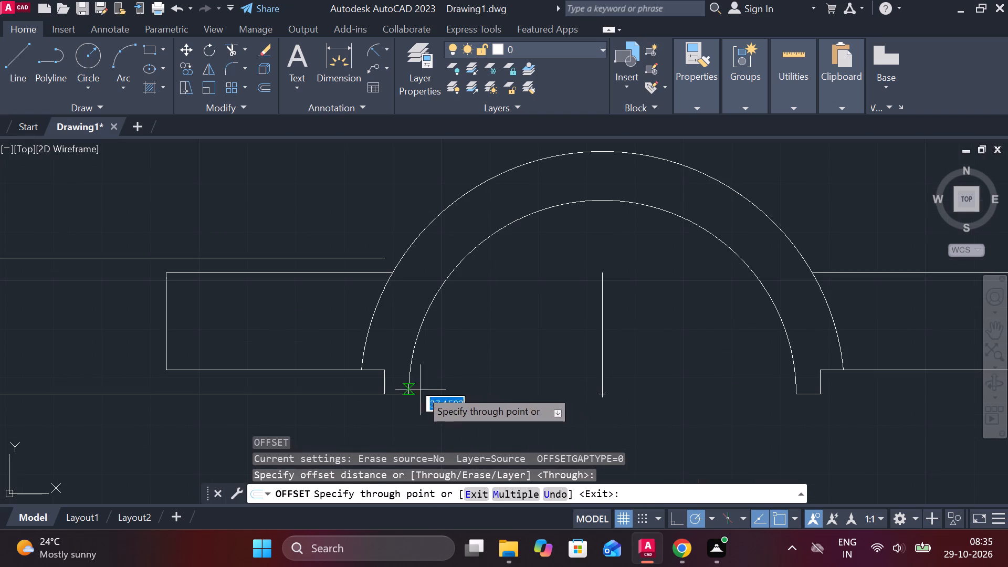
{"action": "scroll", "coordinate": [415, 381], "scroll_direction": "down", "scroll_amount": 3}
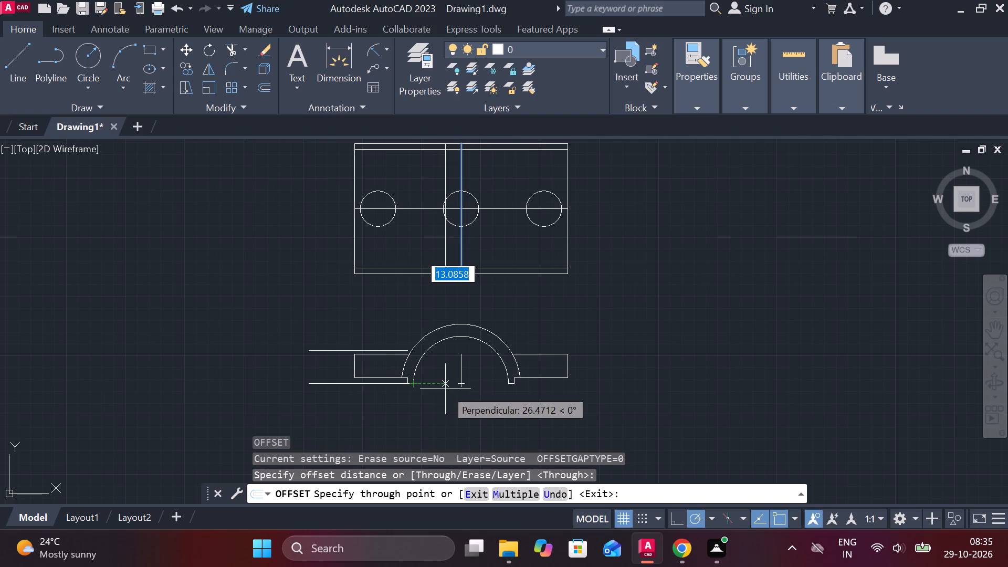
{"action": "scroll", "coordinate": [518, 377], "scroll_direction": "up", "scroll_amount": 3}
{"action": "left_click", "coordinate": [522, 382]}
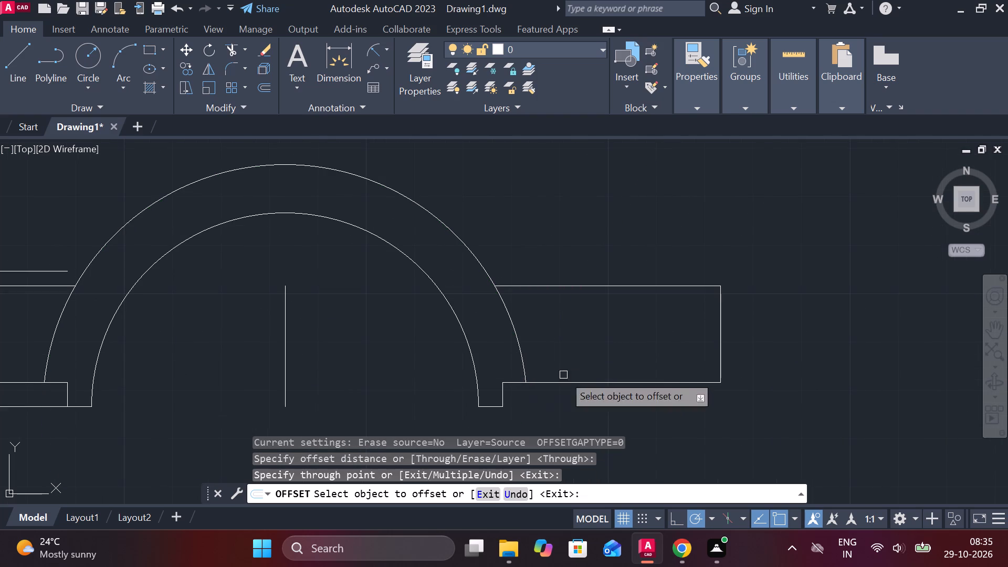
{"action": "scroll", "coordinate": [637, 336], "scroll_direction": "down", "scroll_amount": 3}
{"action": "middle_click_drag", "start_coordinate": [615, 268], "coordinate": [621, 315]}
{"action": "scroll", "coordinate": [615, 312], "scroll_direction": "up", "scroll_amount": 1}
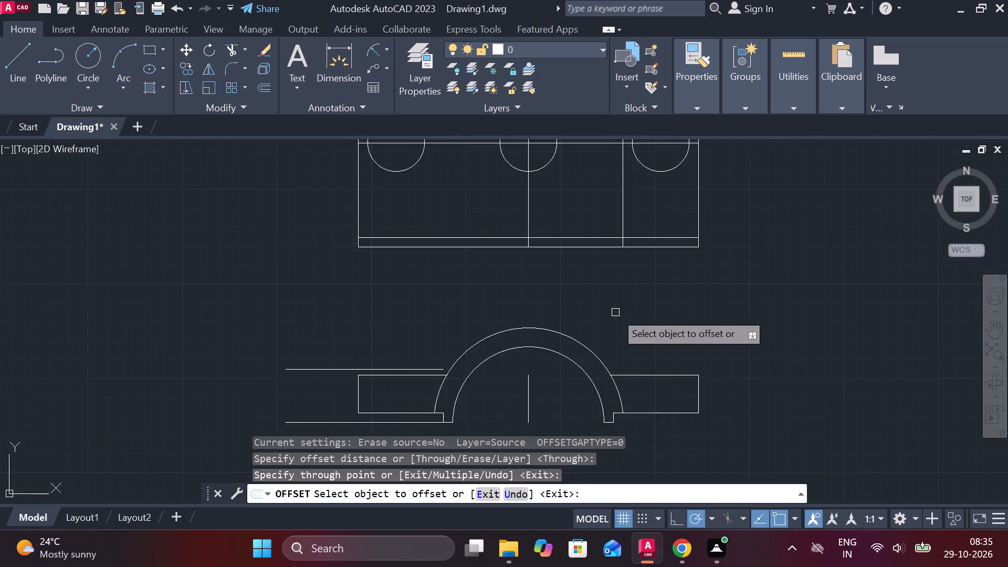
{"action": "scroll", "coordinate": [615, 312], "scroll_direction": "up", "scroll_amount": 1}
{"action": "middle_click_drag", "start_coordinate": [694, 334], "coordinate": [694, 334]}
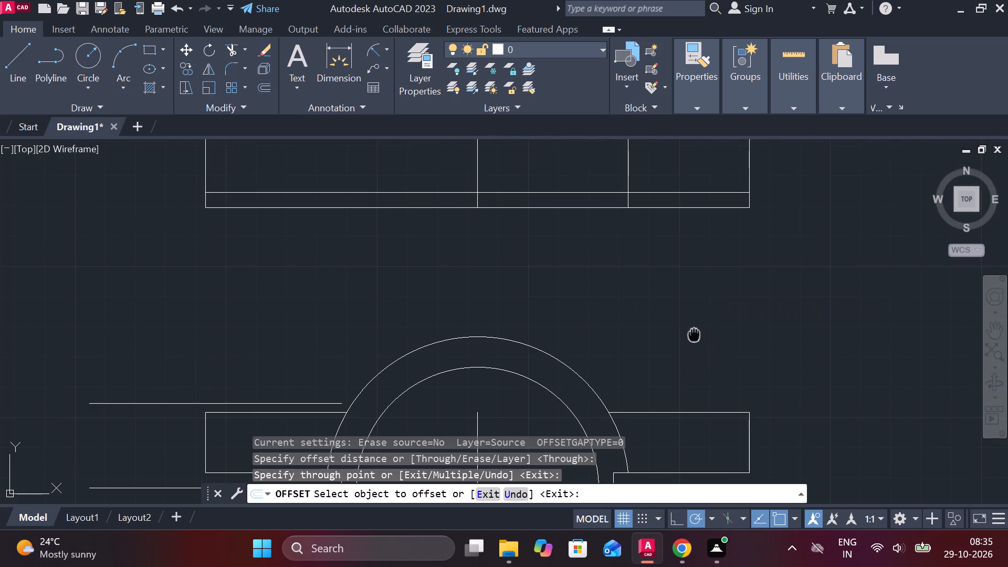
{"action": "middle_click_drag", "start_coordinate": [694, 334], "coordinate": [679, 382]}
{"action": "key", "text": "Escape"}
Trim the rectangle's top and bottom edges right of the new vertical line, plus the right edge's ends beyond the offset horizontal lines.
{"action": "type", "text": "TR"}
{"action": "key", "text": "space"}
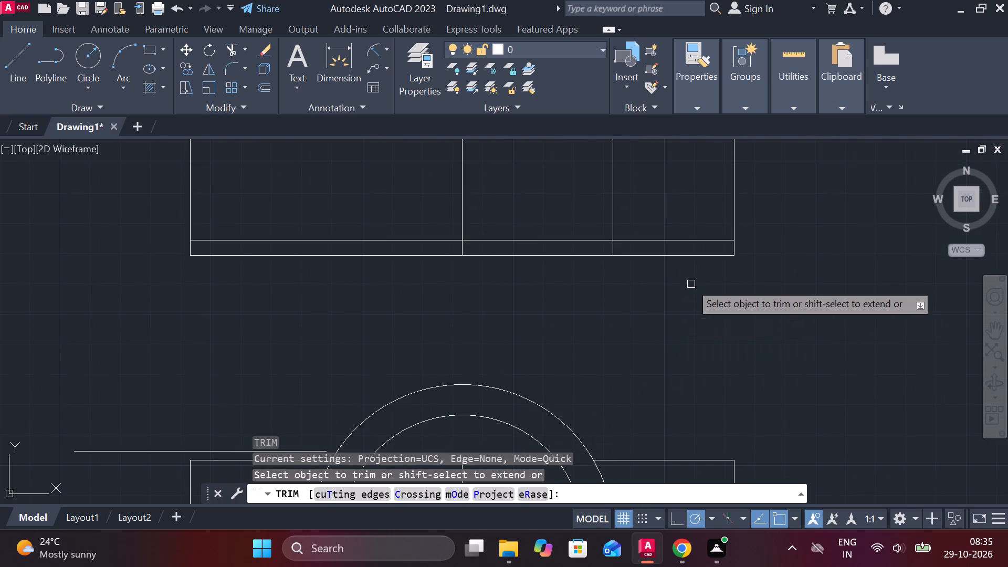
{"action": "left_click", "coordinate": [650, 253]}
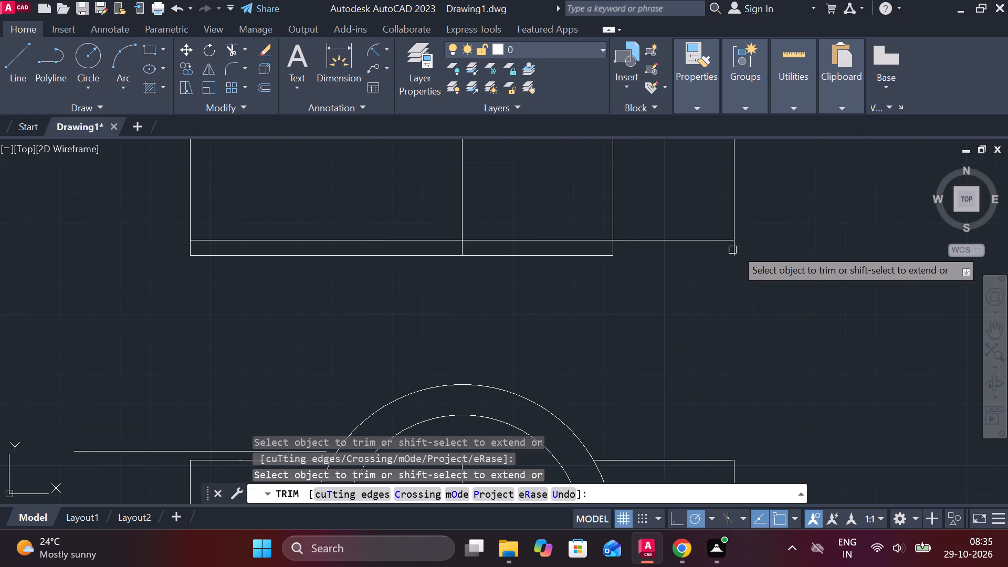
{"action": "left_click", "coordinate": [728, 251]}
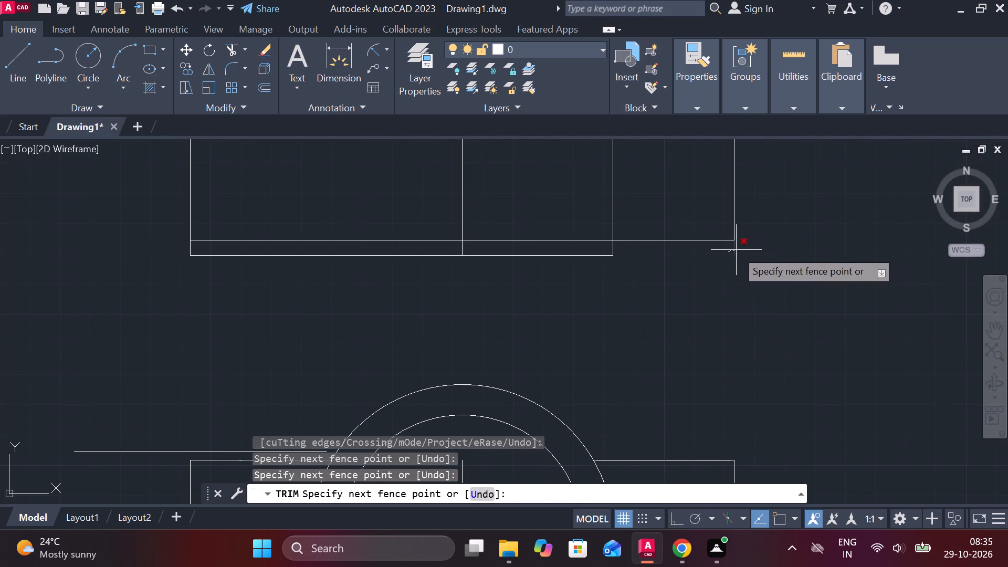
{"action": "left_click", "coordinate": [736, 250]}
{"action": "scroll", "coordinate": [773, 249], "scroll_direction": "down", "scroll_amount": 2}
{"action": "middle_click_drag", "start_coordinate": [780, 249], "coordinate": [770, 321]}
{"action": "scroll", "coordinate": [728, 202], "scroll_direction": "up", "scroll_amount": 1}
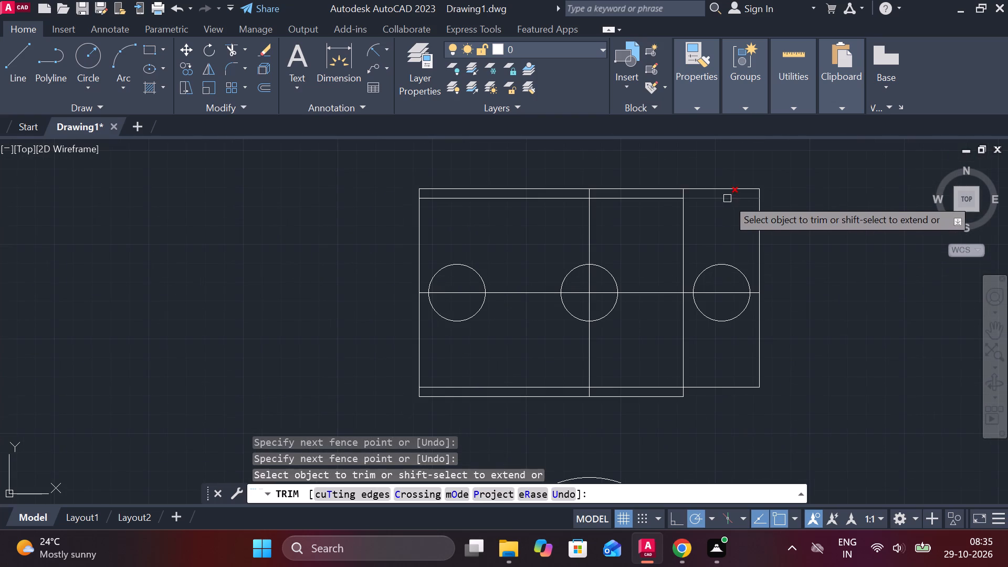
{"action": "left_click", "coordinate": [729, 188]}
{"action": "left_click", "coordinate": [755, 189]}
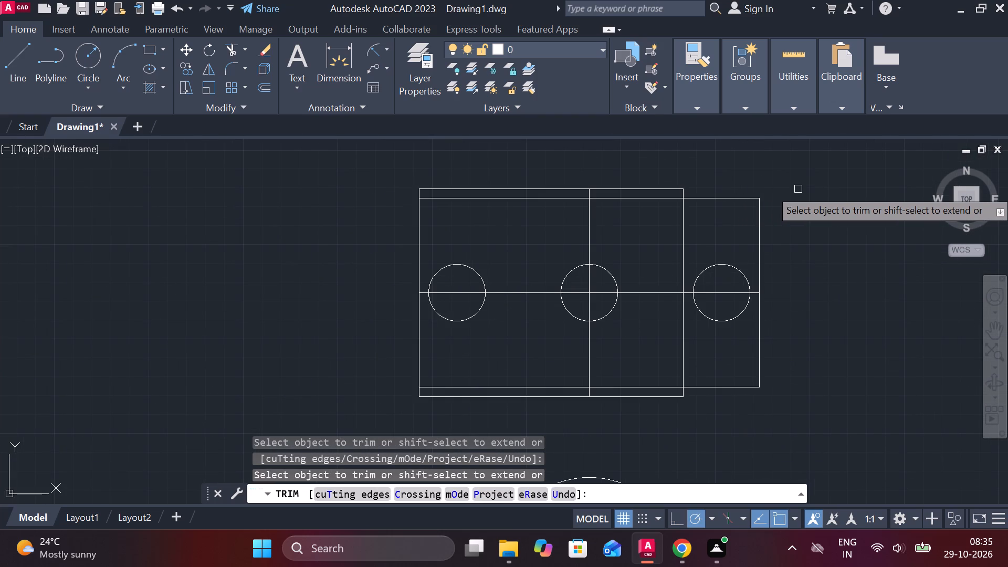
{"action": "key", "text": "Escape"}
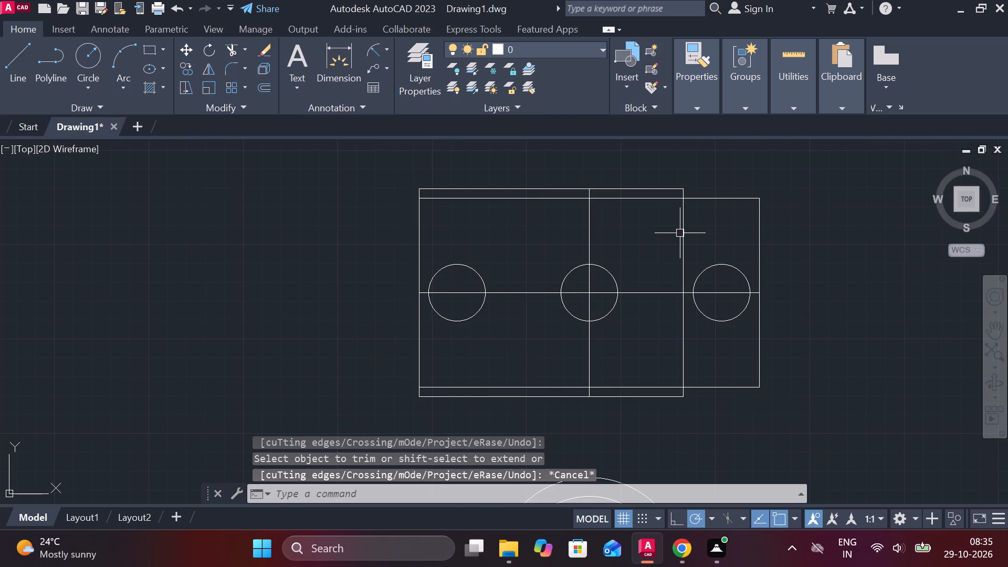
Mirror the vertical line between the central and right circles about the rectangle's vertical centre line, keeping the original.
{"action": "left_click", "coordinate": [684, 233]}
{"action": "type", "text": "MI"}
{"action": "key", "text": "Return"}
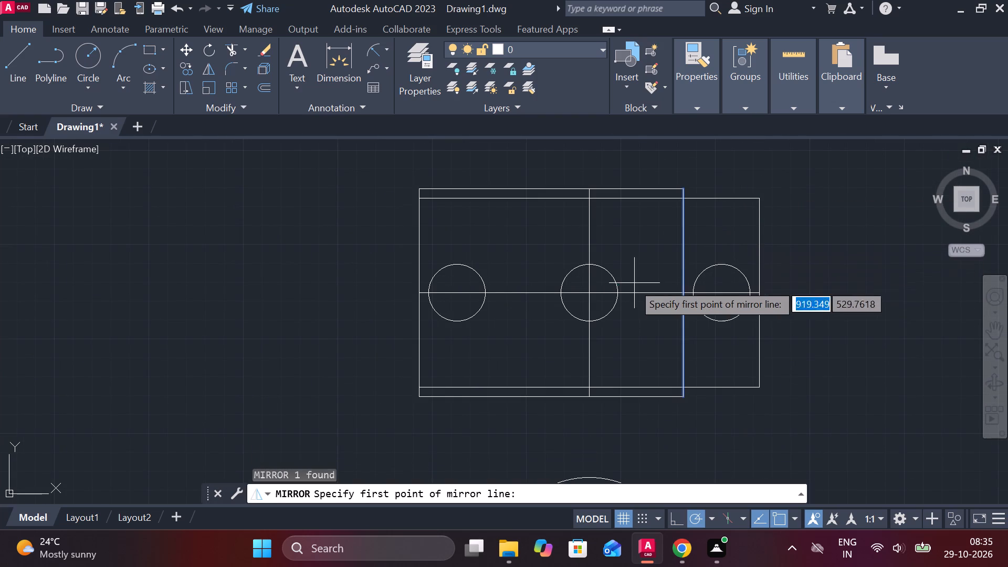
{"action": "left_click", "coordinate": [594, 288]}
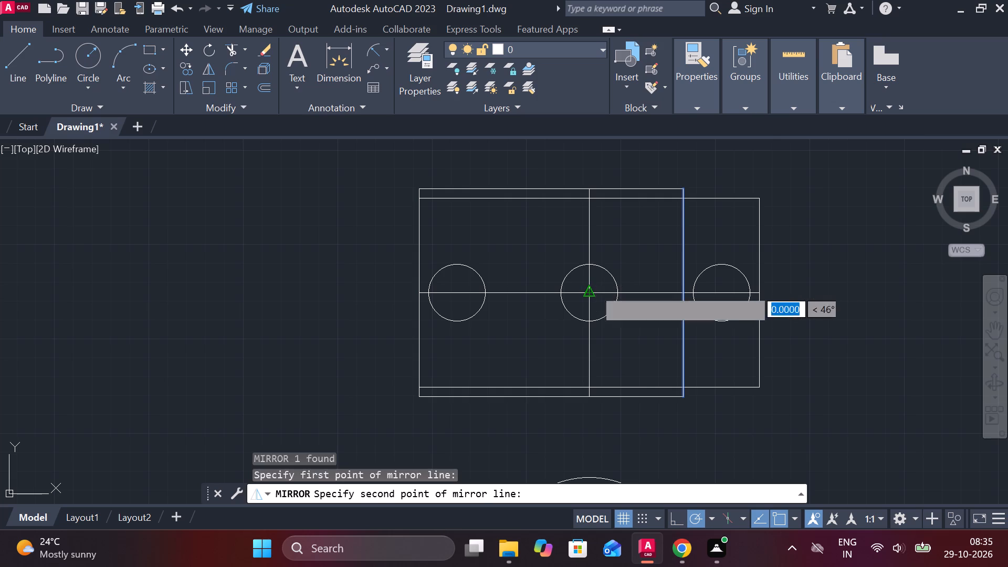
{"action": "left_click", "coordinate": [586, 393]}
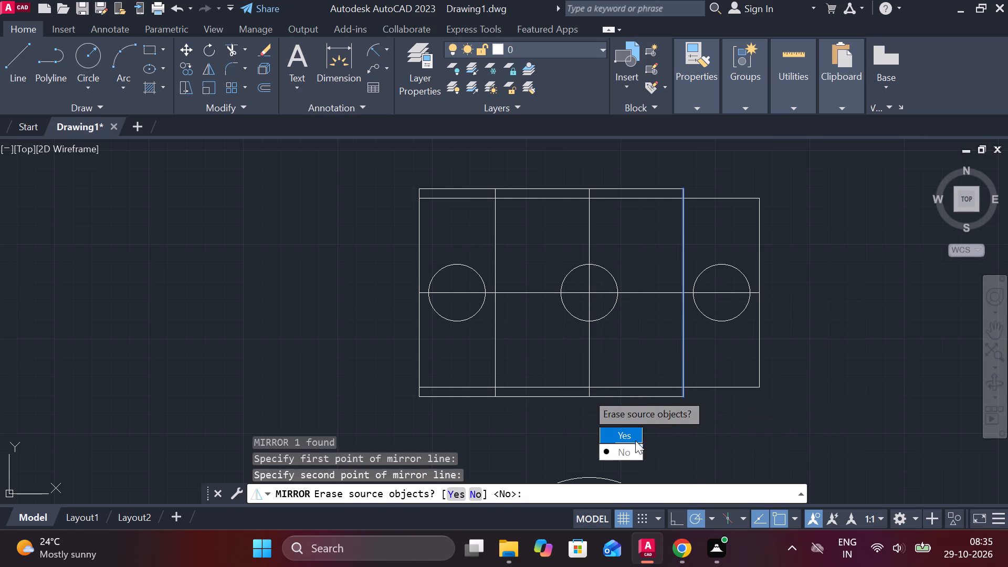
{"action": "left_click_drag", "start_coordinate": [635, 449], "coordinate": [586, 393]}
Trim the rectangle's top and bottom edges left of the mirrored line, plus the left edge's ends beyond the offset horizontal lines.
{"action": "type", "text": "TR"}
{"action": "key", "text": "space"}
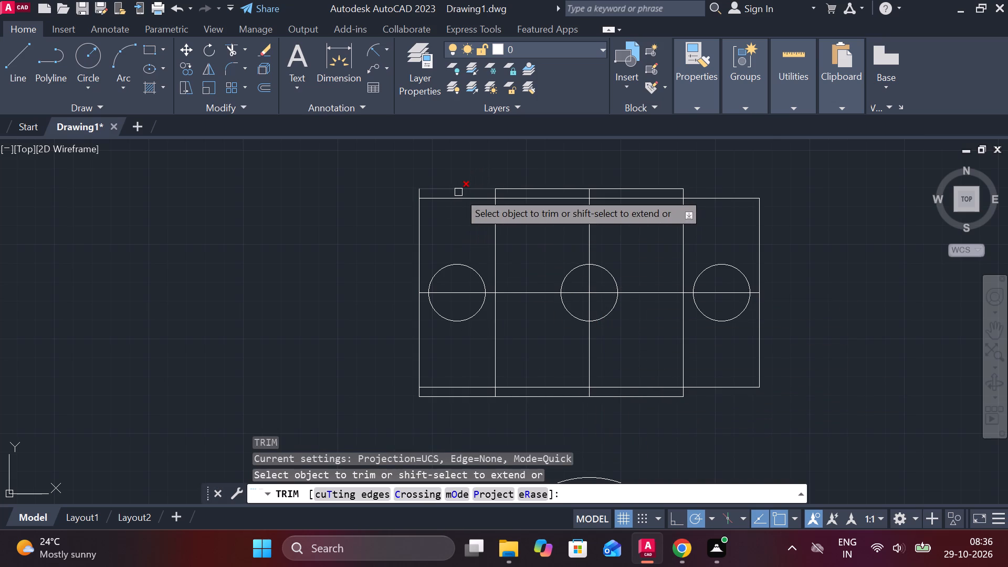
{"action": "left_click", "coordinate": [458, 192]}
{"action": "left_click", "coordinate": [415, 193]}
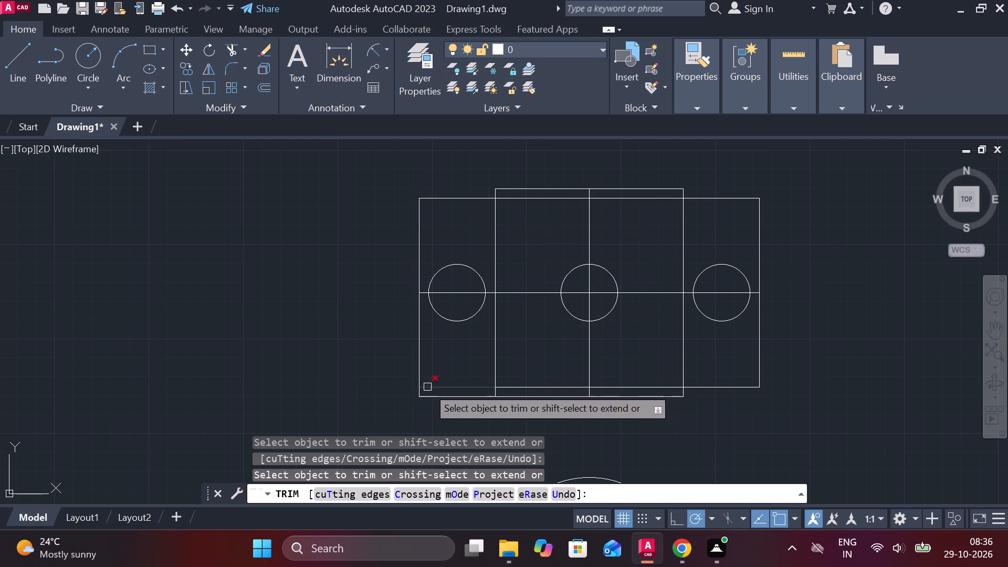
{"action": "left_click", "coordinate": [419, 393]}
{"action": "left_click", "coordinate": [439, 398]}
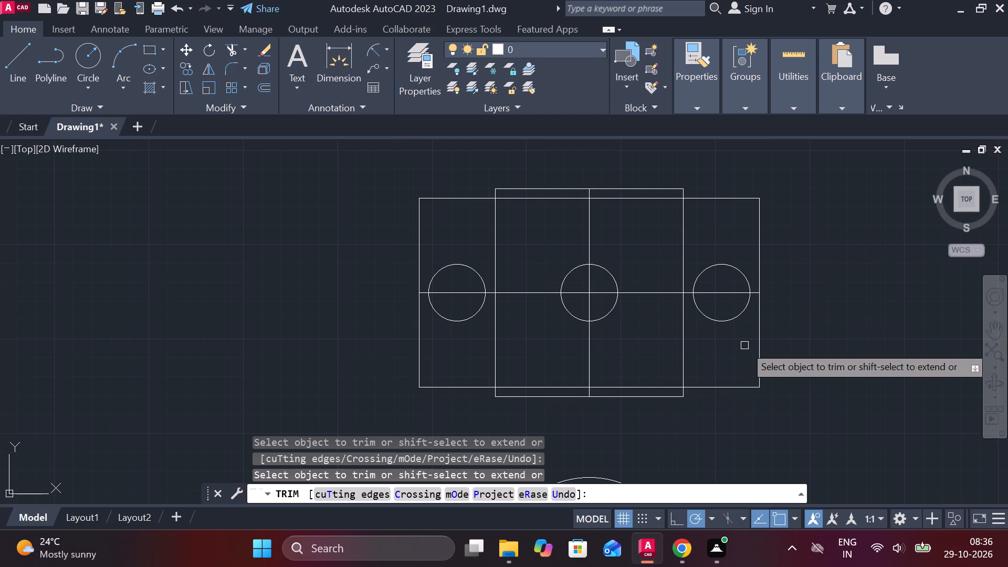
{"action": "key", "text": "Escape"}
Offset the top view's vertical centre line through the upper corner of the small right-hand notch in the arc view.
{"action": "scroll", "coordinate": [744, 345], "scroll_direction": "down", "scroll_amount": 2}
{"action": "scroll", "coordinate": [755, 372], "scroll_direction": "up", "scroll_amount": 2}
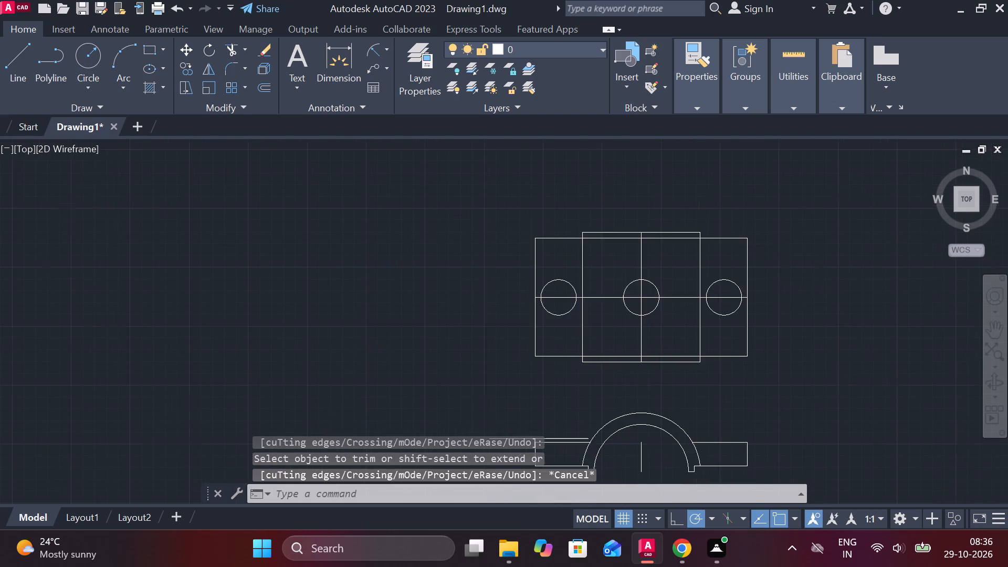
{"action": "left_click", "coordinate": [574, 302]}
{"action": "key", "text": "o"}
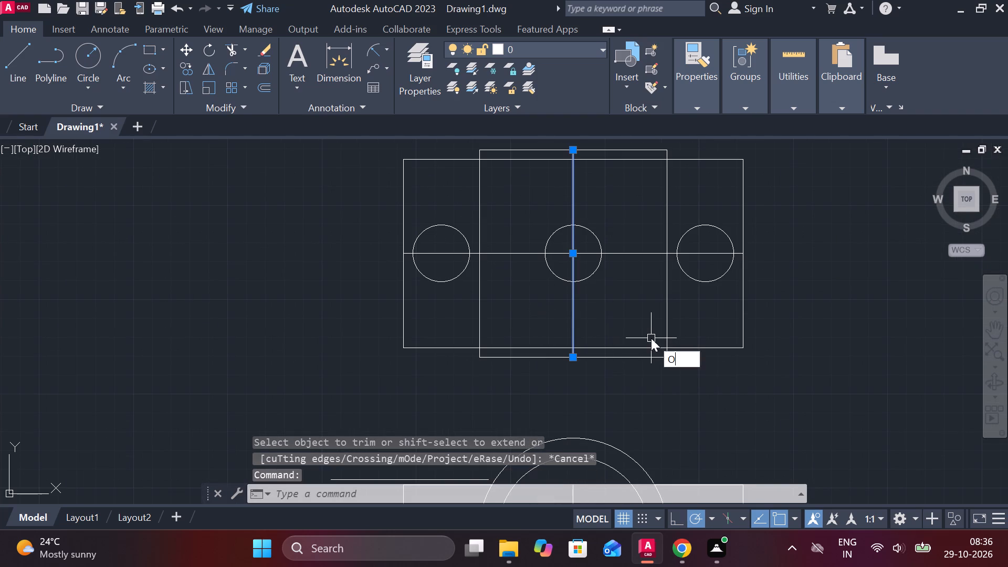
{"action": "key", "text": "Return"}
{"action": "key", "text": "Return"}
{"action": "scroll", "coordinate": [638, 402], "scroll_direction": "down", "scroll_amount": 2}
{"action": "scroll", "coordinate": [643, 418], "scroll_direction": "up", "scroll_amount": 3}
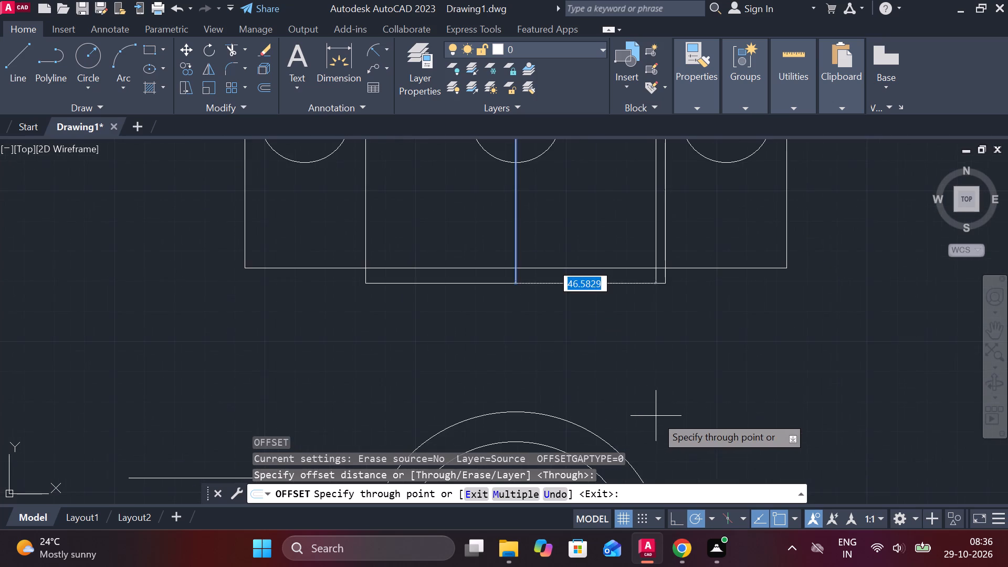
{"action": "middle_click_drag", "start_coordinate": [649, 416], "coordinate": [543, 176]}
{"action": "scroll", "coordinate": [539, 274], "scroll_direction": "up", "scroll_amount": 3}
{"action": "scroll", "coordinate": [557, 365], "scroll_direction": "down", "scroll_amount": 2}
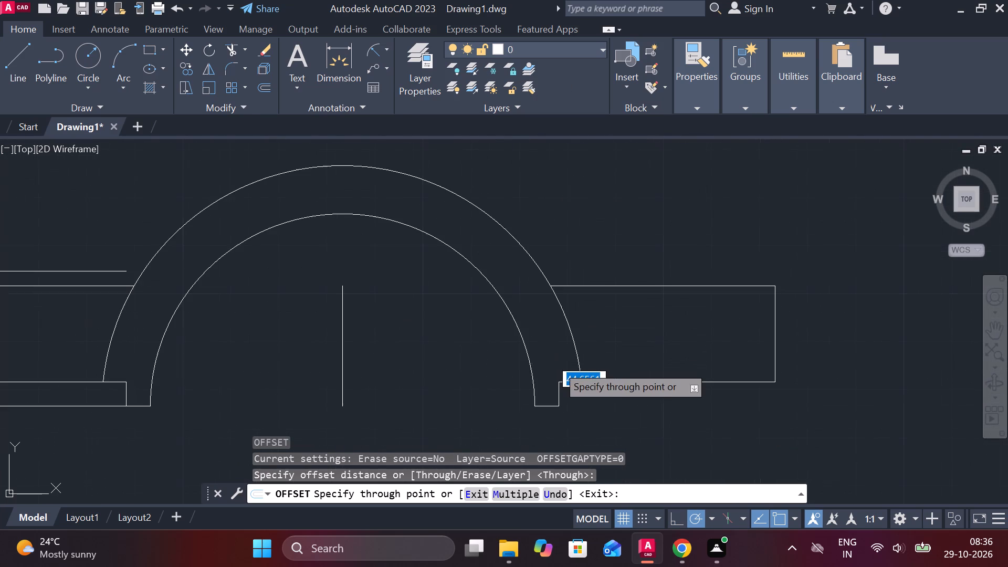
{"action": "left_click", "coordinate": [559, 379]}
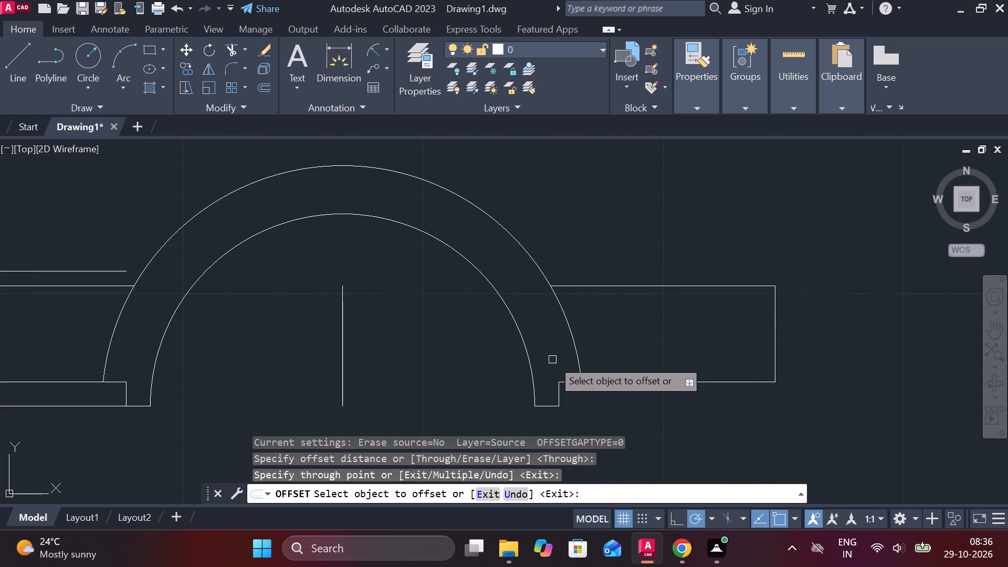
Offset the new vertical line through the inner arc's lower right end in the arc view.
{"action": "scroll", "coordinate": [552, 360], "scroll_direction": "down", "scroll_amount": 2}
{"action": "left_click", "coordinate": [554, 170]}
{"action": "scroll", "coordinate": [540, 394], "scroll_direction": "up", "scroll_amount": 3}
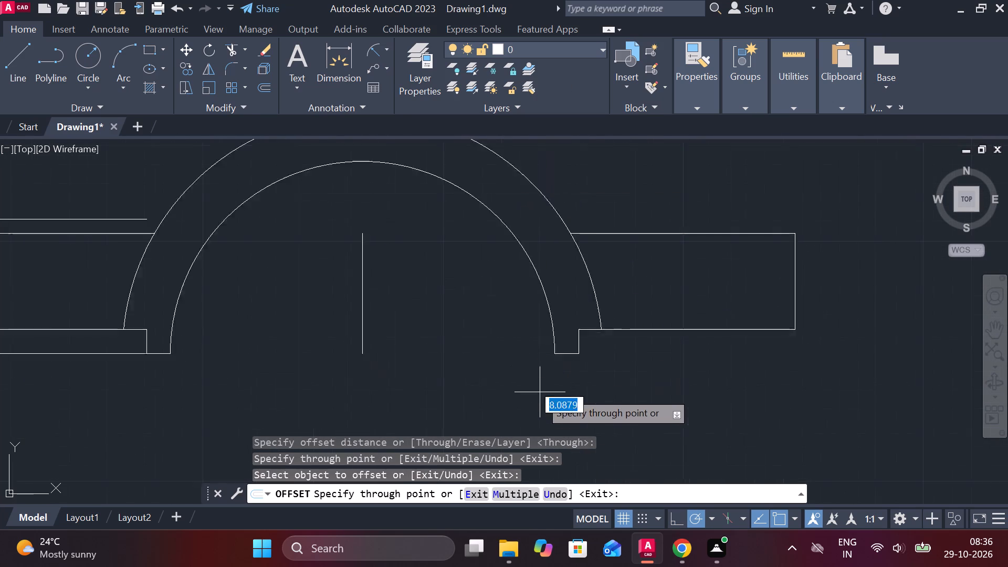
{"action": "left_click", "coordinate": [560, 334]}
{"action": "scroll", "coordinate": [563, 334], "scroll_direction": "down", "scroll_amount": 4}
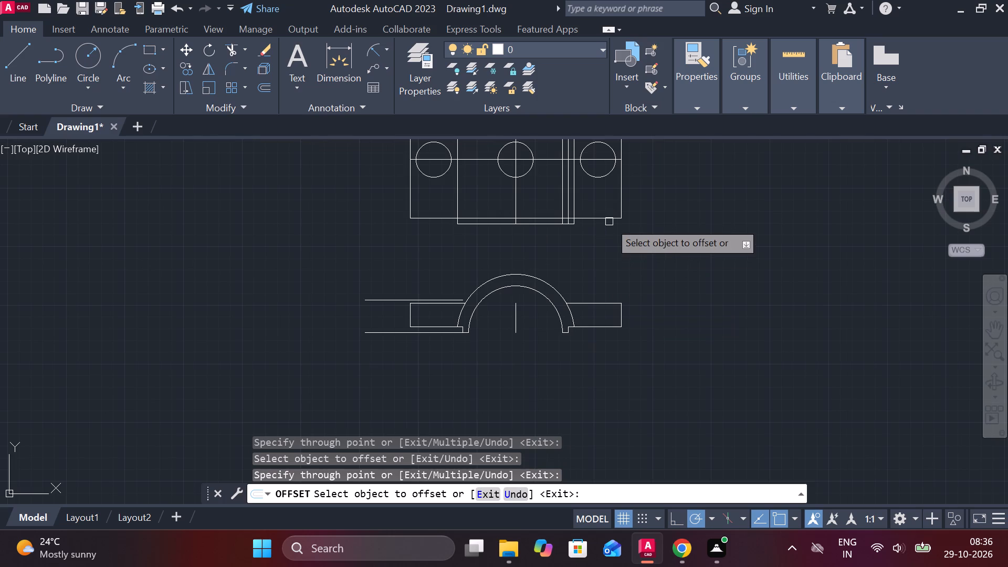
{"action": "scroll", "coordinate": [585, 244], "scroll_direction": "up", "scroll_amount": 2}
{"action": "middle_click_drag", "start_coordinate": [594, 245], "coordinate": [598, 402]}
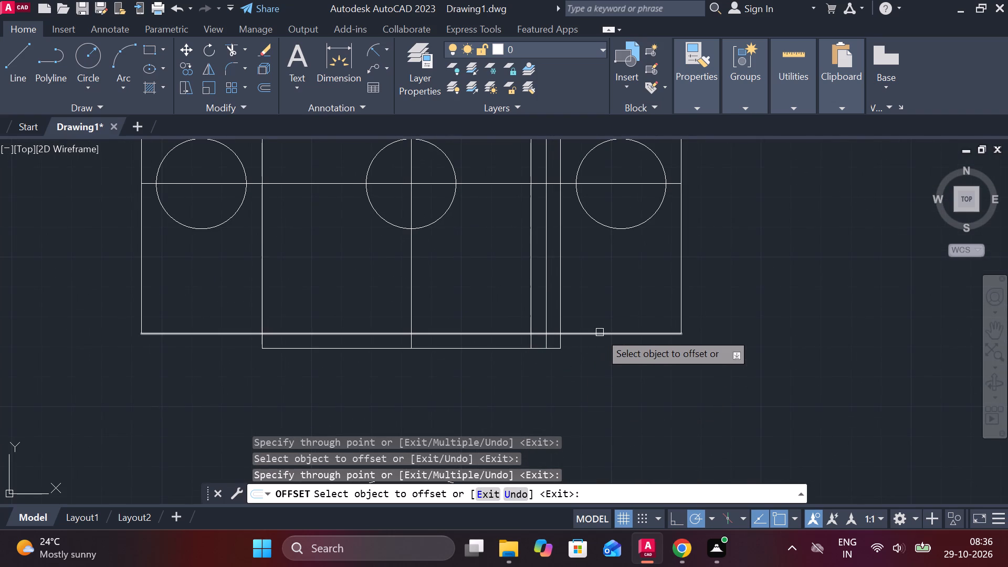
{"action": "scroll", "coordinate": [592, 346], "scroll_direction": "up", "scroll_amount": 2}
{"action": "key", "text": "Escape"}
Trim the two new vertical lines below the lower offset horizontal, and that horizontal between the centre line and the nearer new line.
{"action": "type", "text": "TR"}
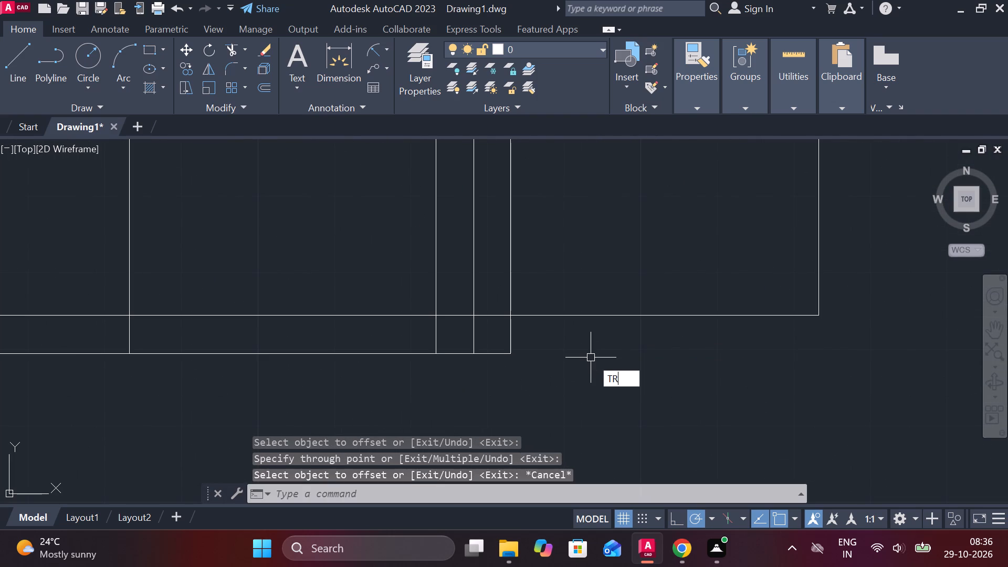
{"action": "key", "text": "space"}
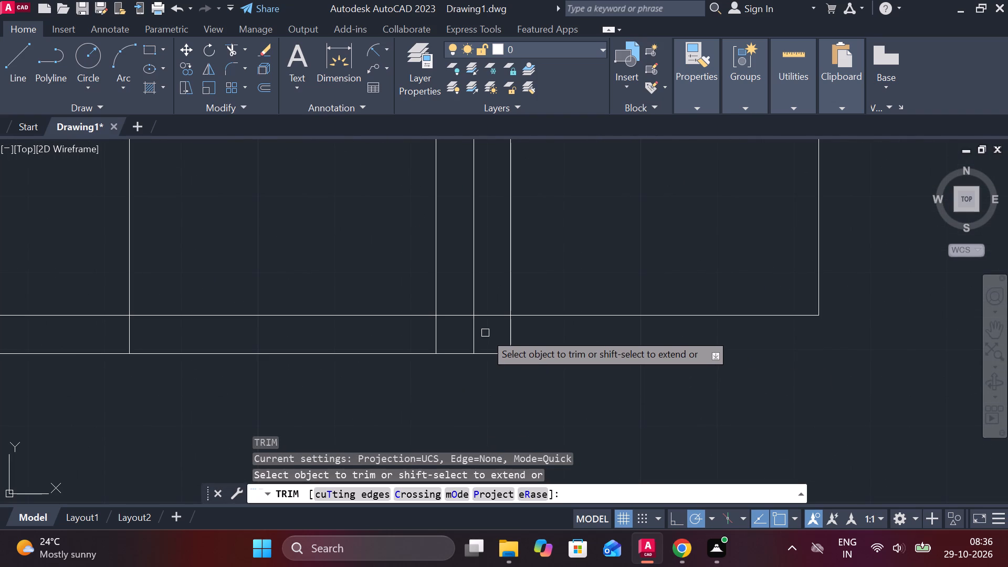
{"action": "left_click", "coordinate": [486, 334]}
{"action": "left_click", "coordinate": [432, 339]}
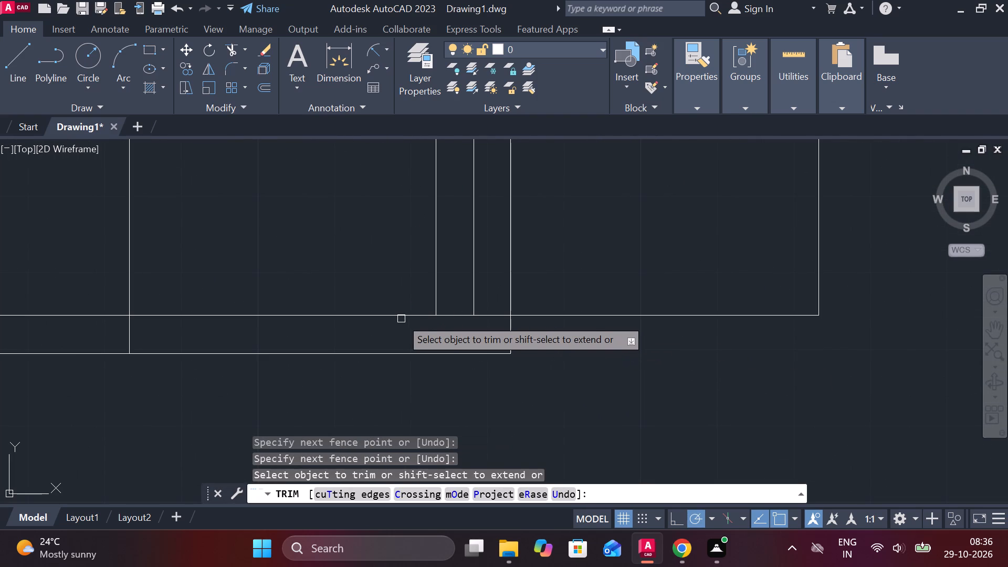
{"action": "left_click", "coordinate": [398, 317]}
Trim the two new vertical lines above the upper offset horizontal, and that horizontal between the centre line and the nearer new line.
{"action": "scroll", "coordinate": [398, 317], "scroll_direction": "down", "scroll_amount": 3}
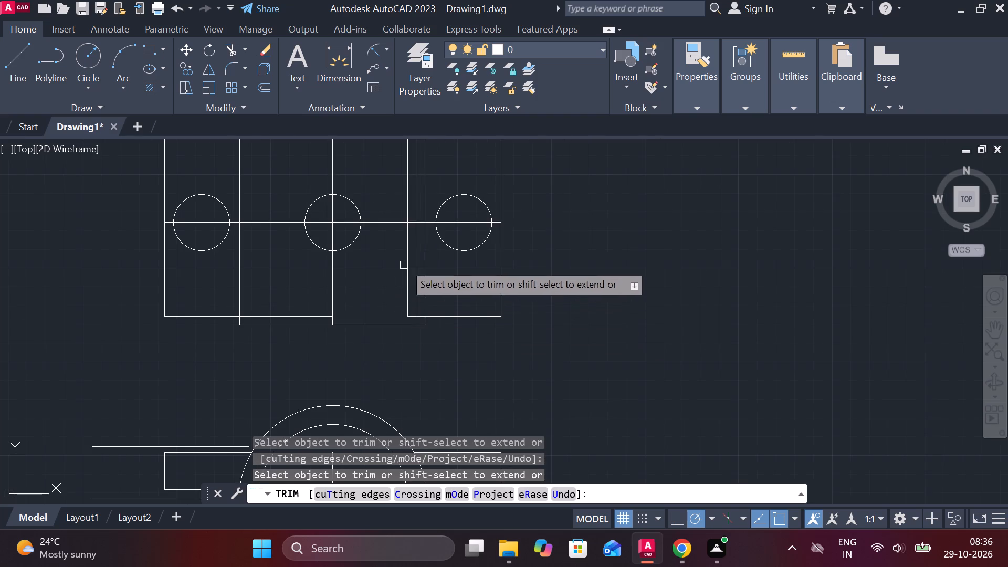
{"action": "middle_click_drag", "start_coordinate": [402, 193], "coordinate": [434, 317]}
{"action": "scroll", "coordinate": [444, 263], "scroll_direction": "up", "scroll_amount": 4}
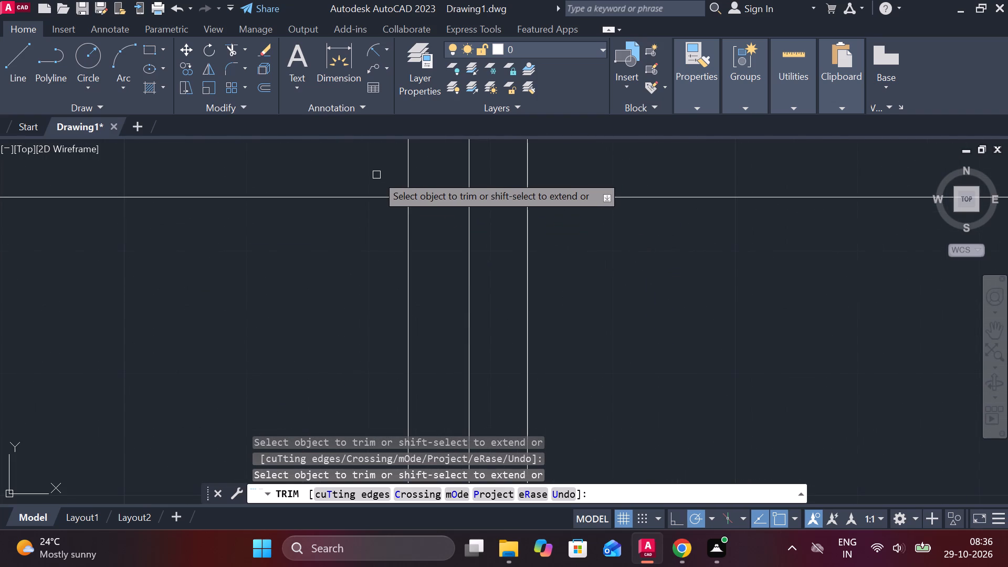
{"action": "scroll", "coordinate": [376, 175], "scroll_direction": "down", "scroll_amount": 1}
{"action": "left_click", "coordinate": [376, 175]}
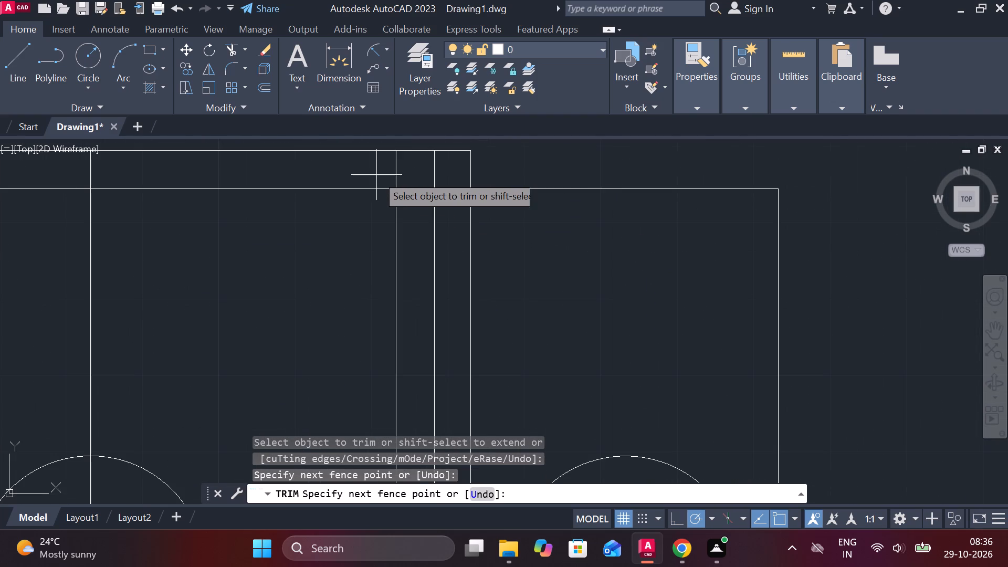
{"action": "left_click", "coordinate": [434, 175]}
{"action": "left_click", "coordinate": [373, 191]}
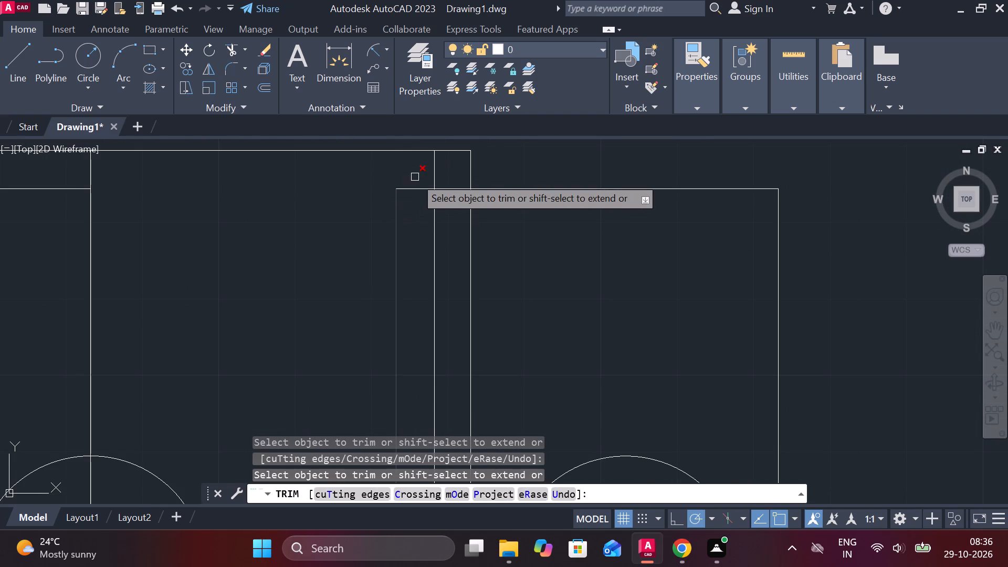
{"action": "left_click", "coordinate": [433, 169]}
{"action": "scroll", "coordinate": [462, 178], "scroll_direction": "down", "scroll_amount": 4}
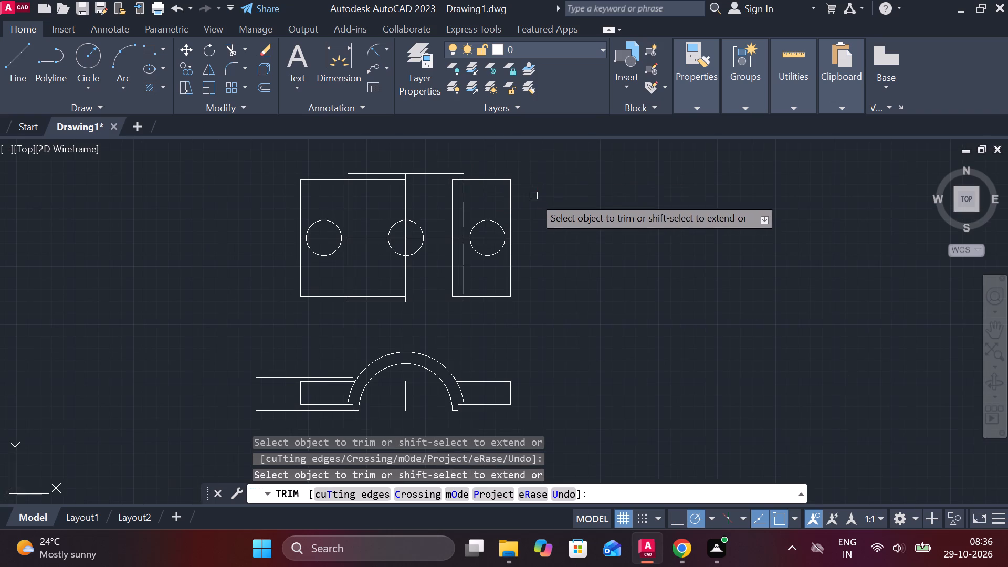
{"action": "key", "text": "Escape"}
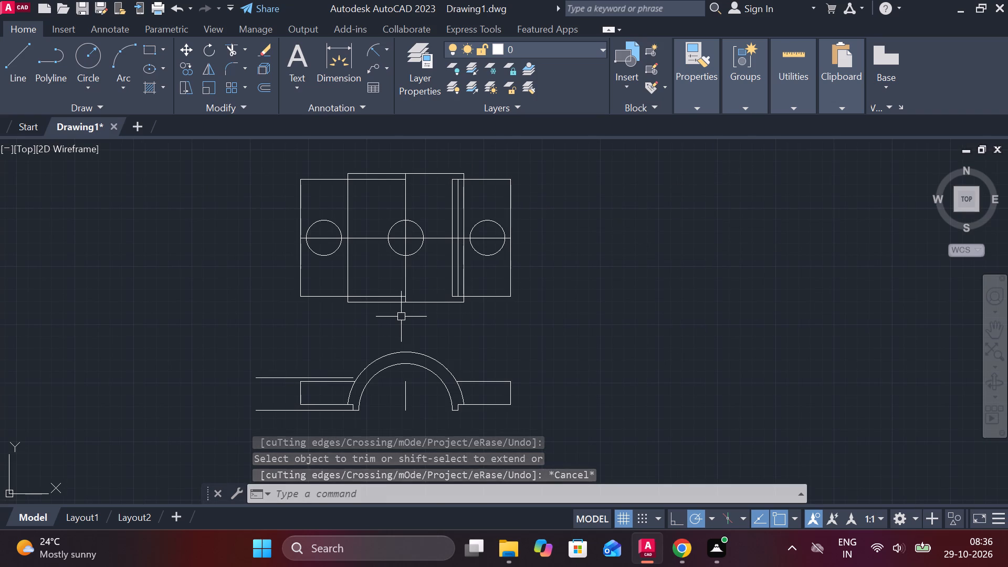
Trim the lower and upper offset horizontal lines between the left inner vertical line and the vertical centre line.
{"action": "scroll", "coordinate": [401, 317], "scroll_direction": "up", "scroll_amount": 2}
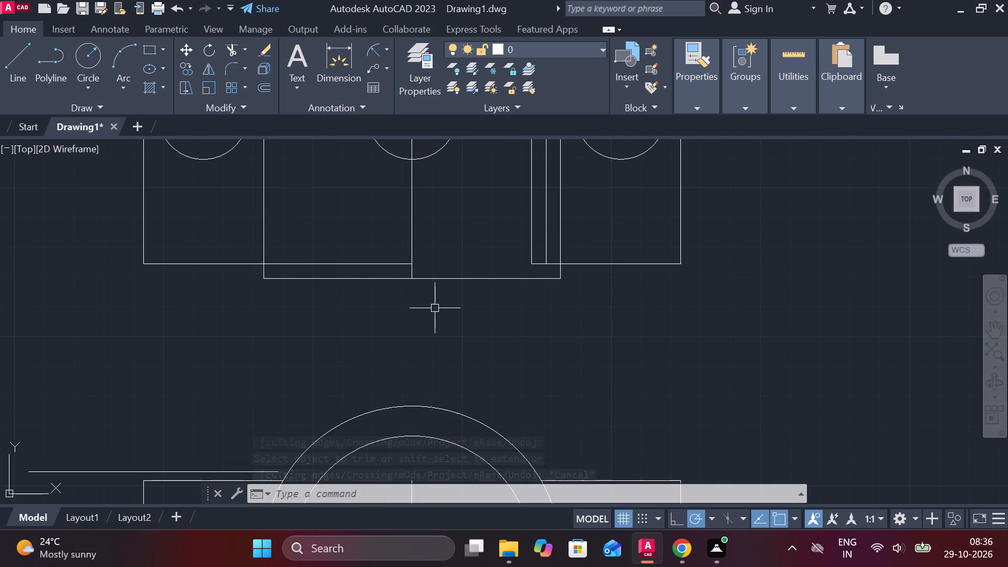
{"action": "type", "text": "TR"}
{"action": "key", "text": "space"}
{"action": "left_click", "coordinate": [384, 263]}
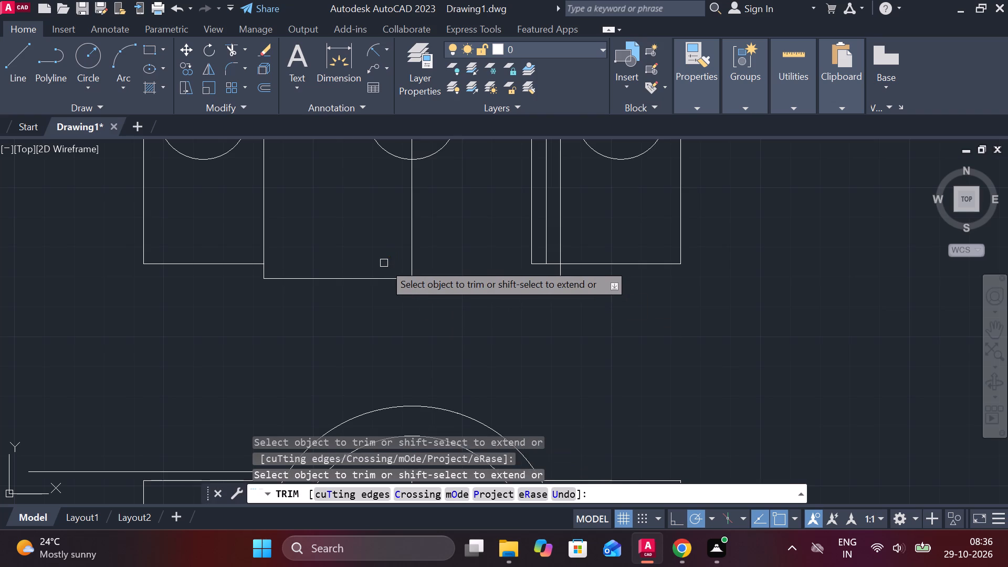
{"action": "scroll", "coordinate": [384, 263], "scroll_direction": "down", "scroll_amount": 2}
{"action": "left_click", "coordinate": [355, 150]}
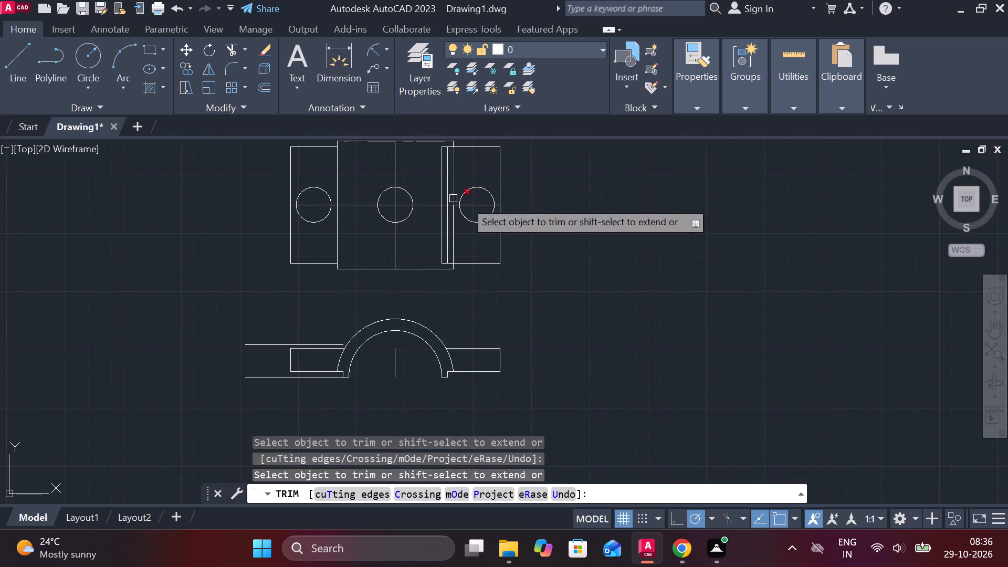
{"action": "scroll", "coordinate": [543, 203], "scroll_direction": "up", "scroll_amount": 1}
{"action": "key", "text": "Escape"}
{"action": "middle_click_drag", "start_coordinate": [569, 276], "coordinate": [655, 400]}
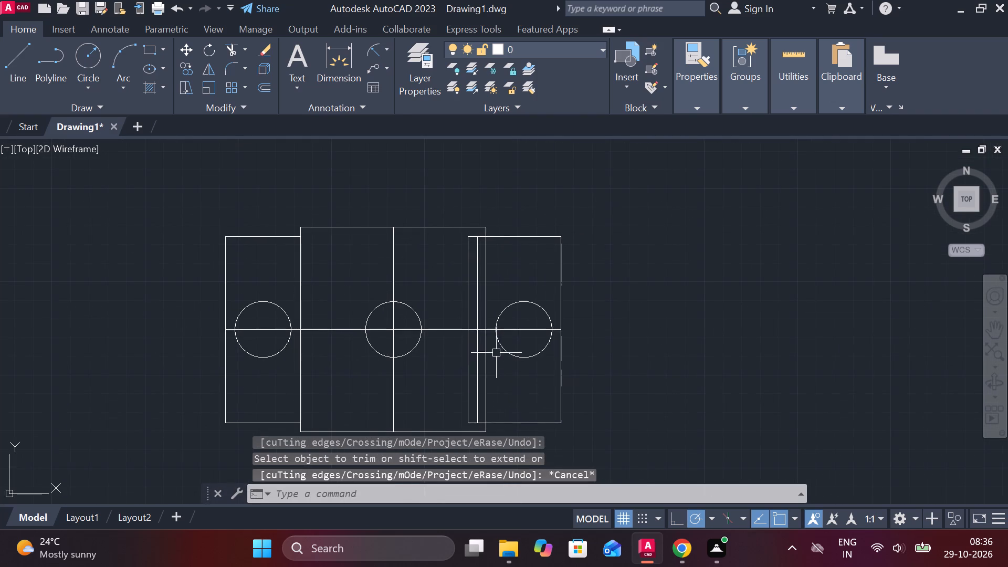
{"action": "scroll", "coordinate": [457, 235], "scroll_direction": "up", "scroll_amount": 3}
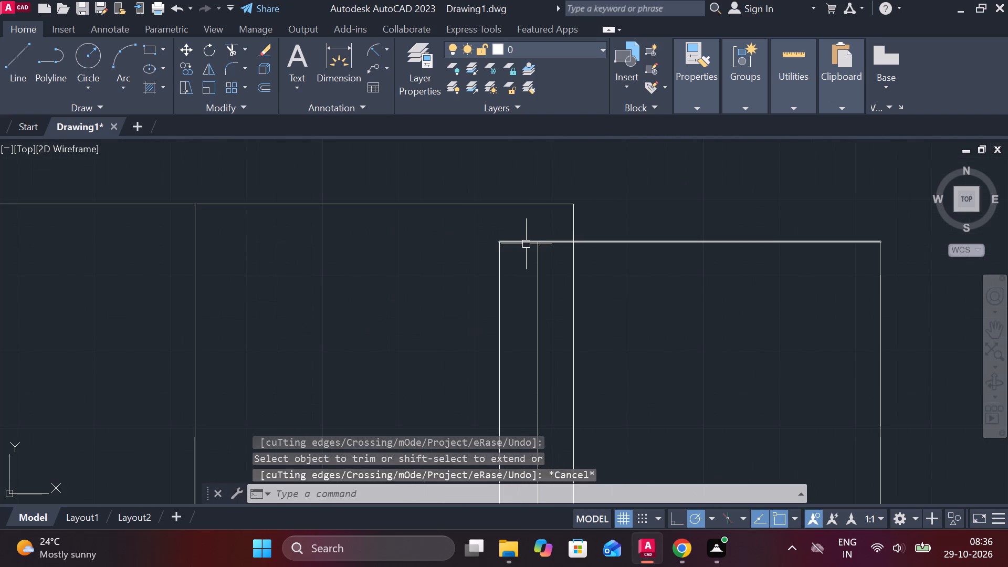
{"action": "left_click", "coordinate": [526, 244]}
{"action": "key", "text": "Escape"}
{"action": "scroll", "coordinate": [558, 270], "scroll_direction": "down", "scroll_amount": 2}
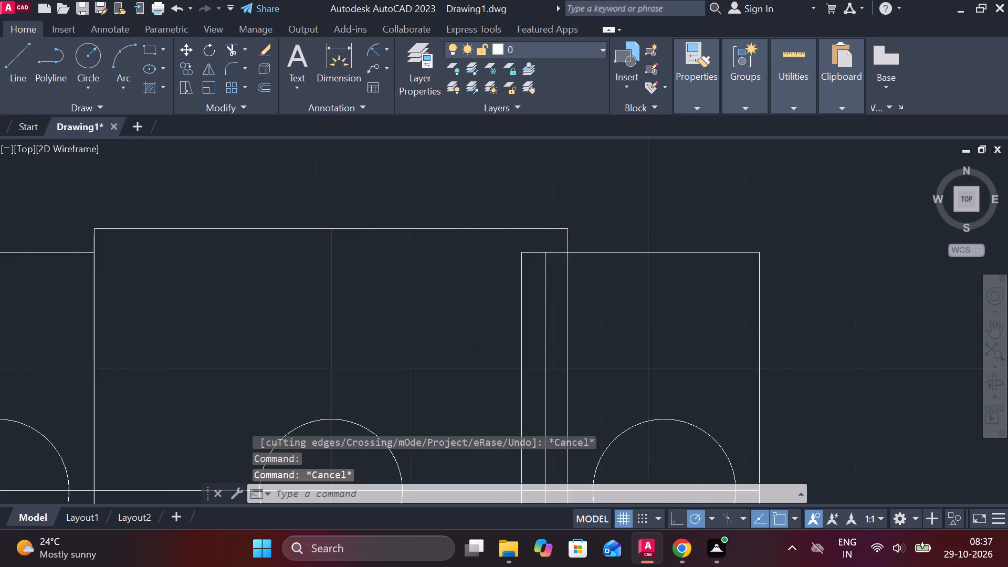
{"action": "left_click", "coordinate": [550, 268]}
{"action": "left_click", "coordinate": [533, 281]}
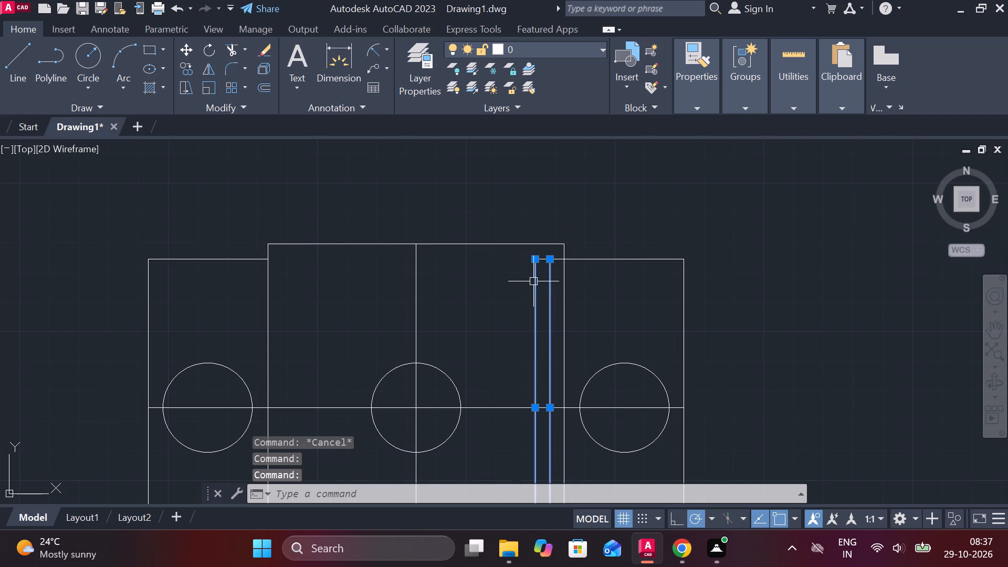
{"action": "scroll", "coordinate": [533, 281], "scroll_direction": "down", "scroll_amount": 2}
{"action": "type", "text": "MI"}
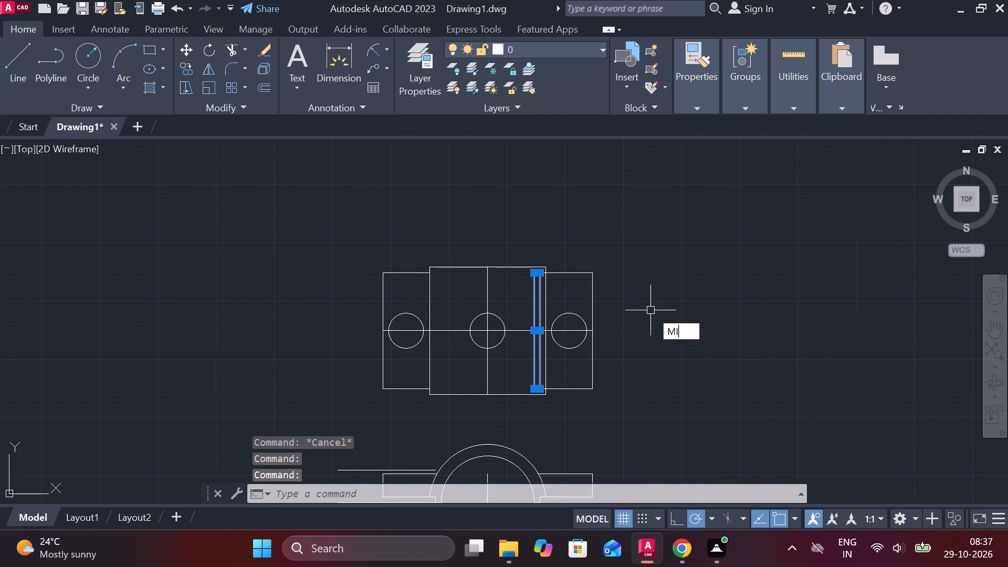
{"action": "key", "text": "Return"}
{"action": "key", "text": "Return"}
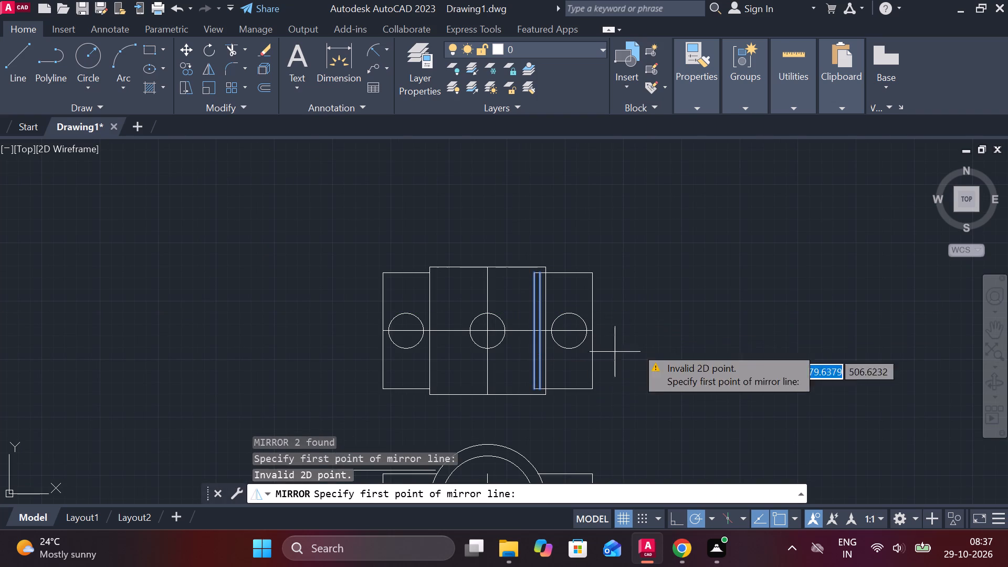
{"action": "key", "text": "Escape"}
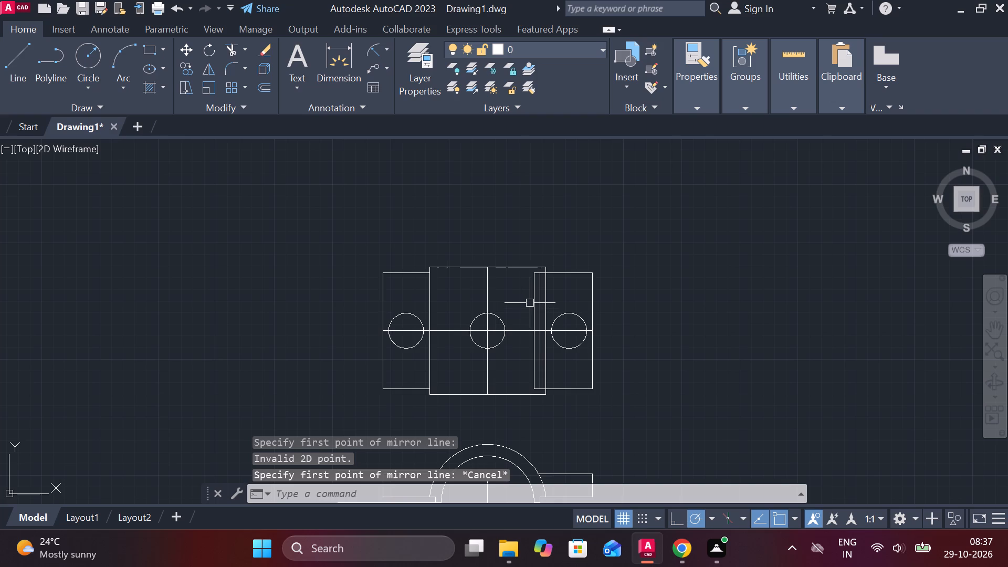
Mirror the top view's two vertical lines near the right arm about the vertical centre line, keeping the source lines.
{"action": "left_click", "coordinate": [532, 294]}
{"action": "left_click", "coordinate": [541, 288]}
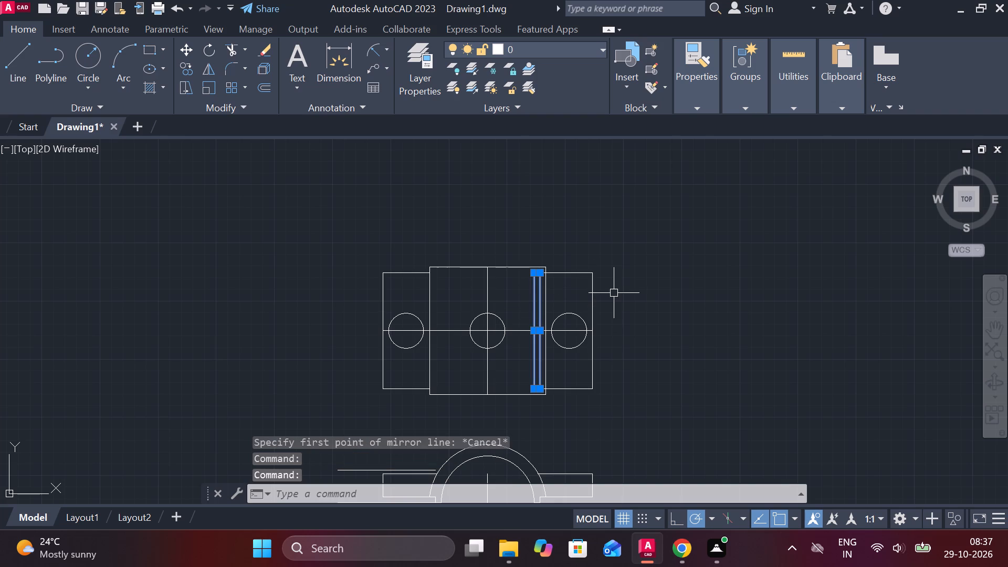
{"action": "type", "text": "MI"}
{"action": "key", "text": "Return"}
{"action": "scroll", "coordinate": [473, 343], "scroll_direction": "up", "scroll_amount": 3}
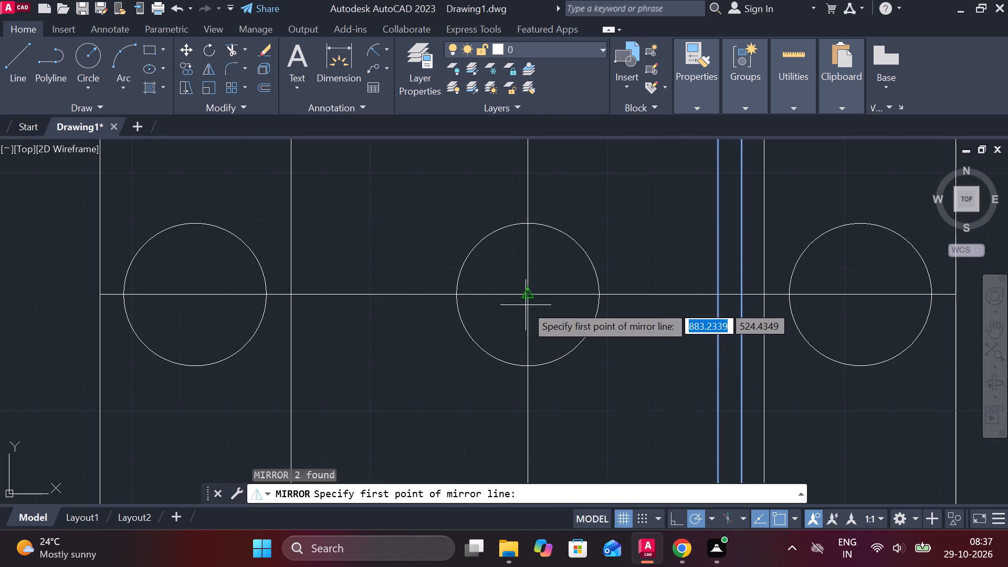
{"action": "left_click", "coordinate": [526, 300]}
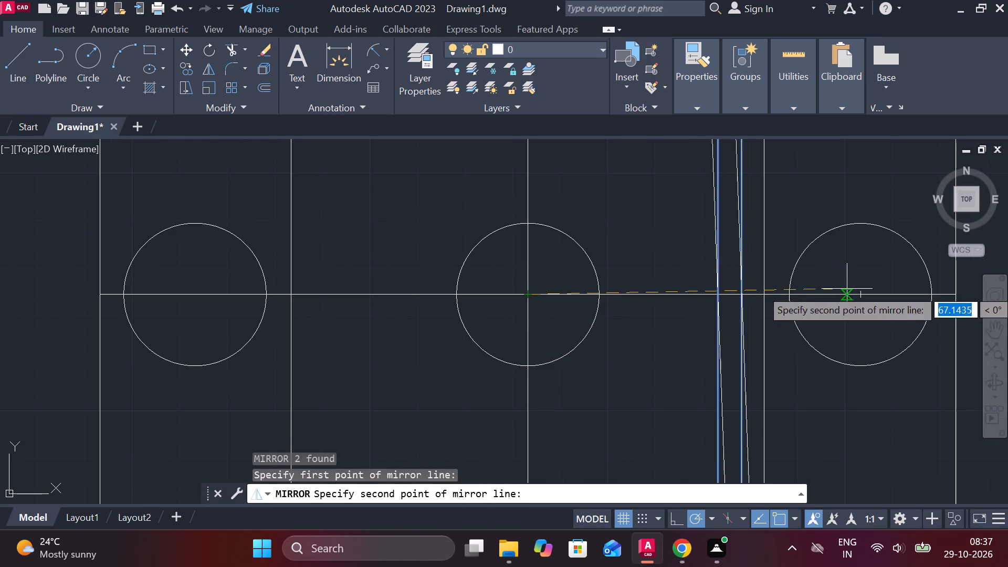
{"action": "scroll", "coordinate": [437, 362], "scroll_direction": "down", "scroll_amount": 2}
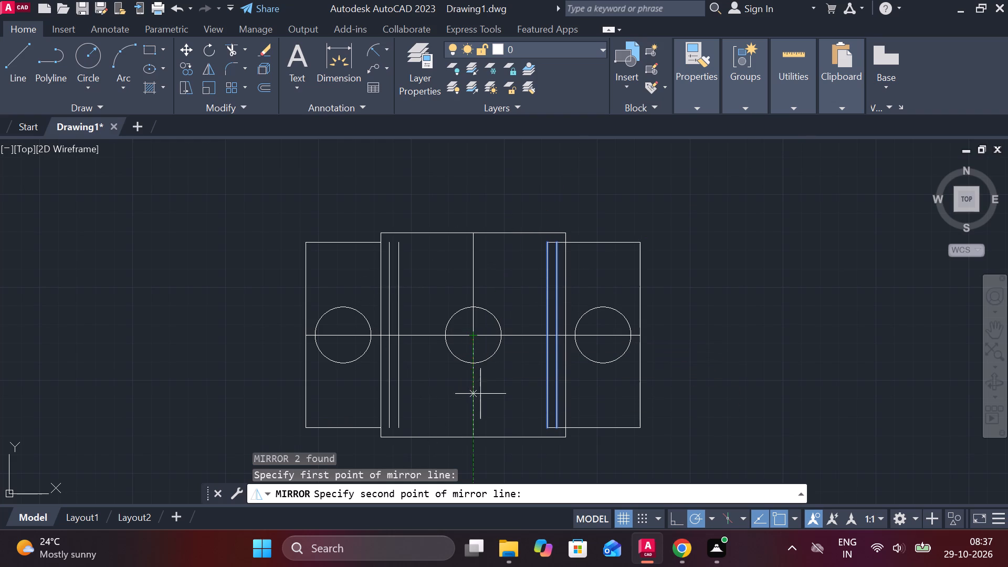
{"action": "left_click", "coordinate": [472, 436]}
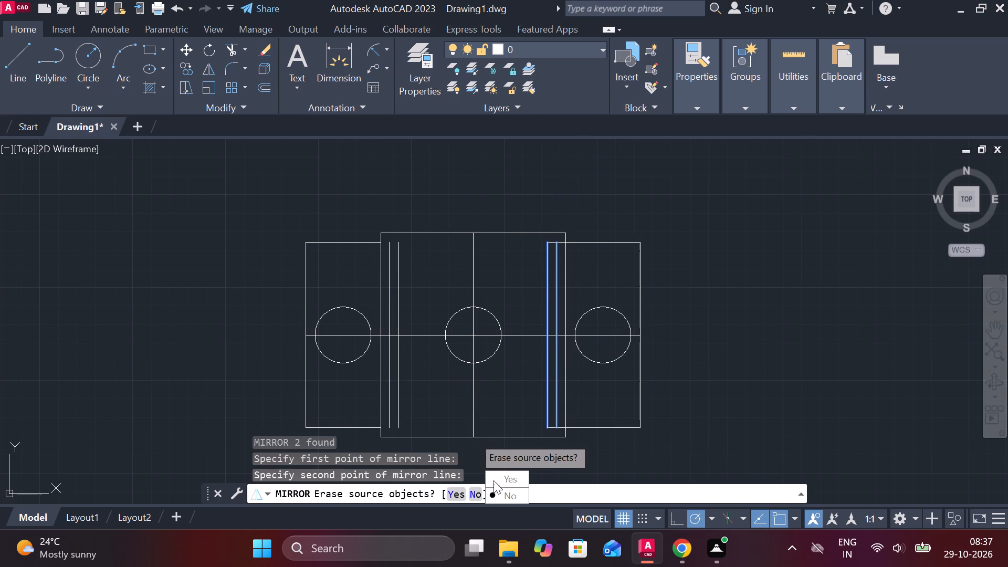
{"action": "left_click_drag", "start_coordinate": [497, 493], "coordinate": [472, 436]}
Draw a horizontal line about 9.75 long extending the left arm's lower edge to the innermost mirrored vertical line in the top view.
{"action": "middle_click_drag", "start_coordinate": [466, 341], "coordinate": [542, 308]}
{"action": "scroll", "coordinate": [478, 396], "scroll_direction": "up", "scroll_amount": 2}
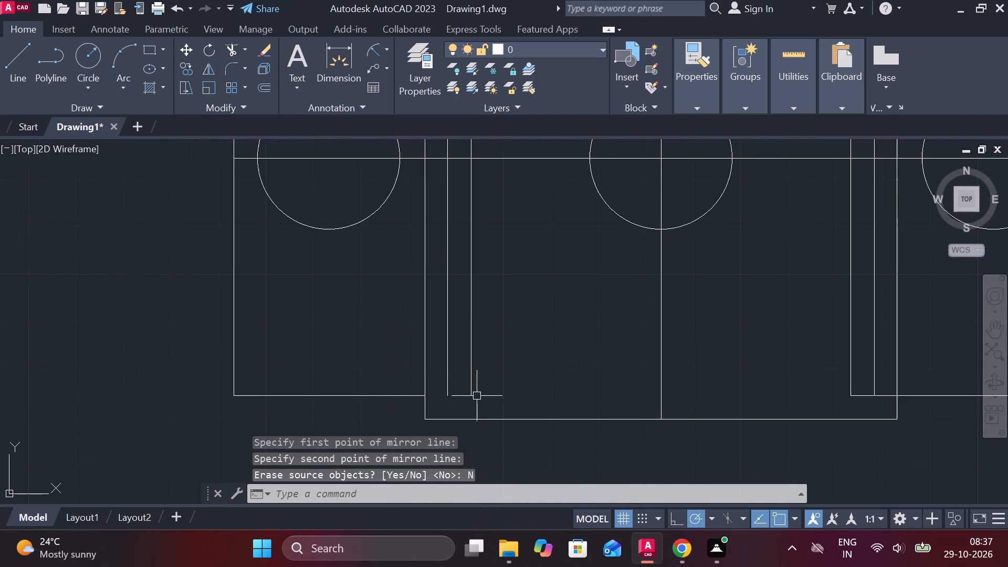
{"action": "key", "text": "l"}
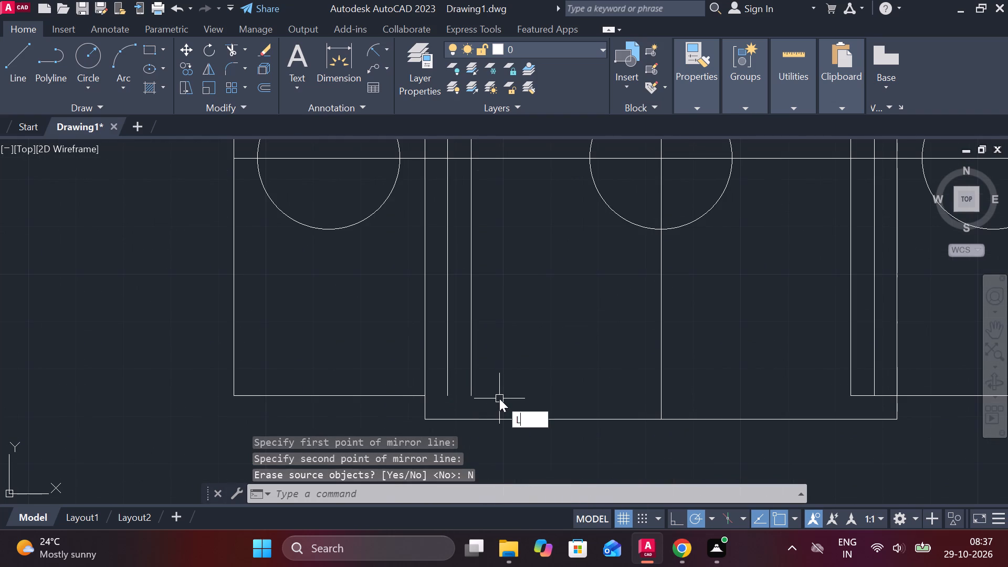
{"action": "key", "text": "Return"}
{"action": "left_click", "coordinate": [424, 400]}
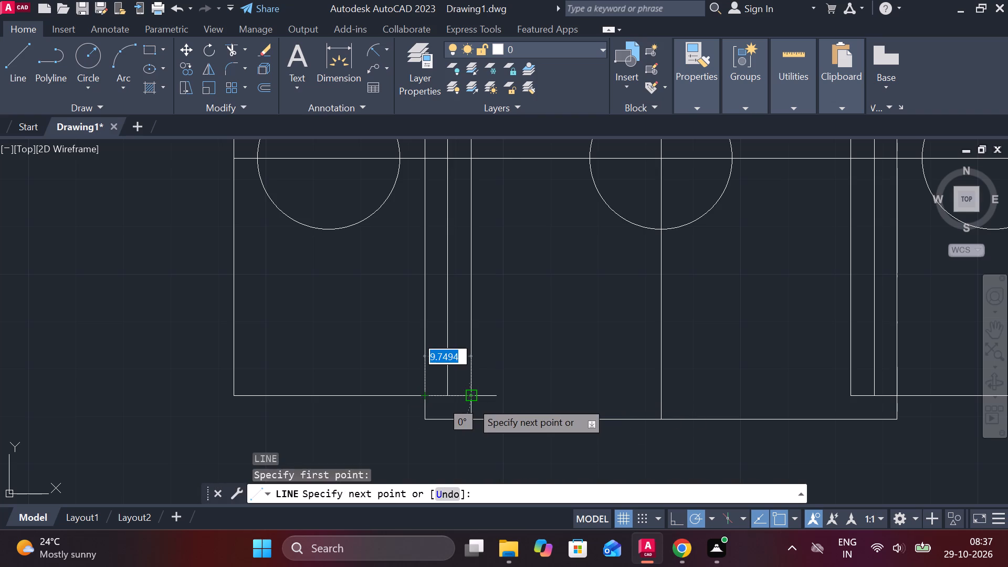
{"action": "left_click", "coordinate": [471, 401]}
{"action": "key", "text": "Escape"}
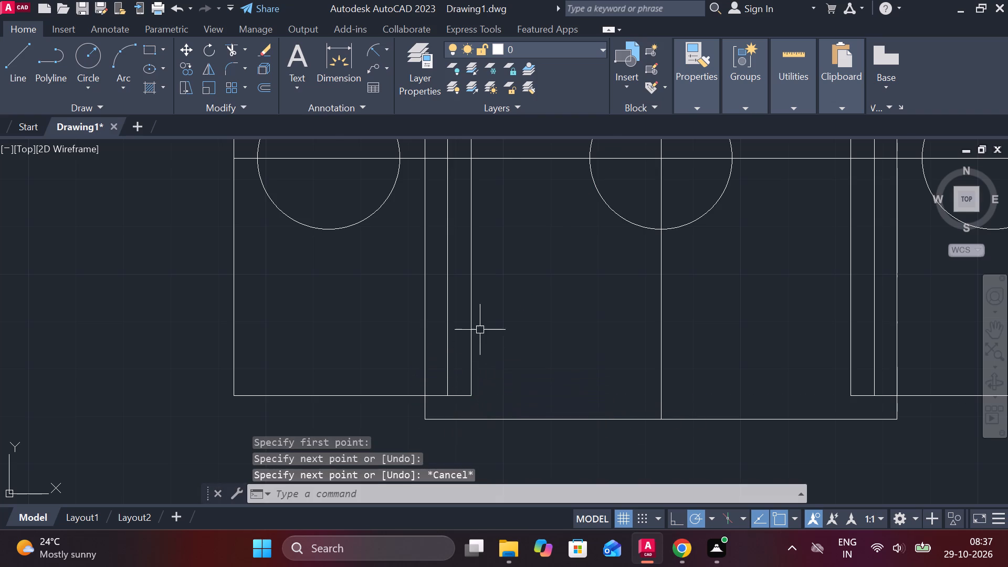
Draw a horizontal line extending the left arm's upper edge to the innermost mirrored vertical line in the top view.
{"action": "scroll", "coordinate": [505, 308], "scroll_direction": "down", "scroll_amount": 1}
{"action": "scroll", "coordinate": [505, 301], "scroll_direction": "up", "scroll_amount": 1}
{"action": "middle_click_drag", "start_coordinate": [512, 340], "coordinate": [506, 457]}
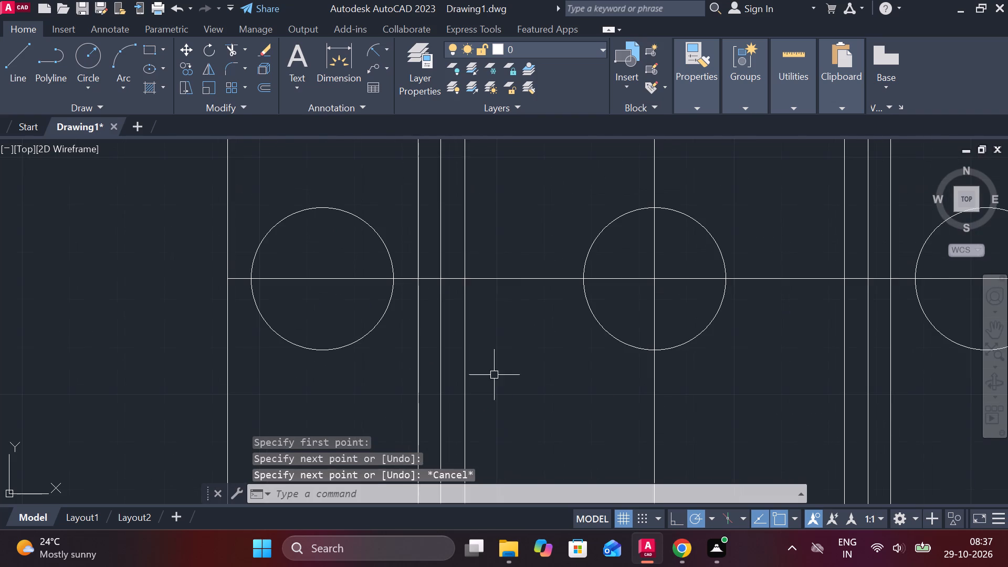
{"action": "middle_click_drag", "start_coordinate": [455, 259], "coordinate": [455, 488]}
{"action": "key", "text": "space"}
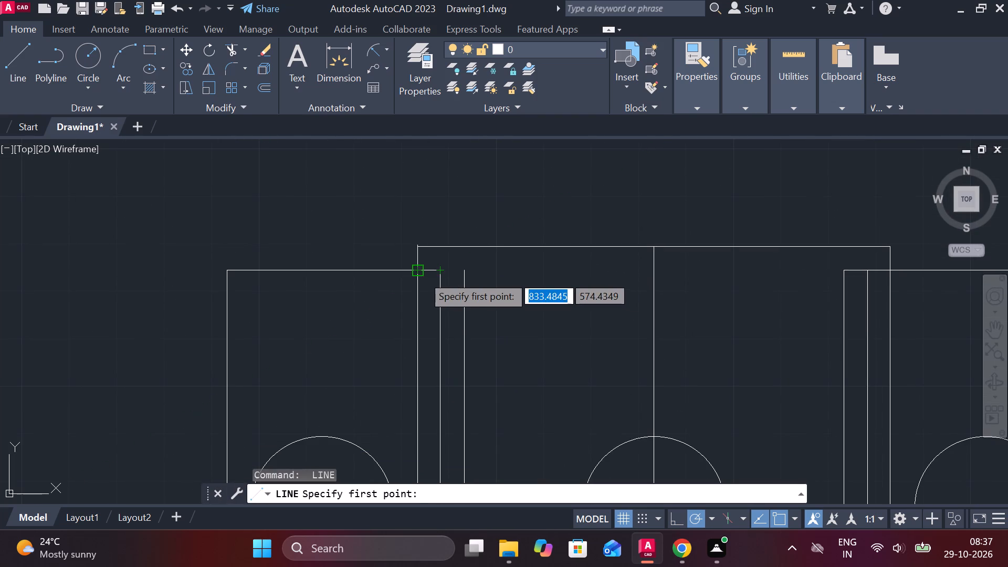
{"action": "left_click", "coordinate": [422, 275]}
{"action": "left_click", "coordinate": [469, 271]}
{"action": "key", "text": "Escape"}
Trim both outer vertical edges of the top view's central block between the arms' upper and lower edges.
{"action": "scroll", "coordinate": [542, 316], "scroll_direction": "down", "scroll_amount": 4}
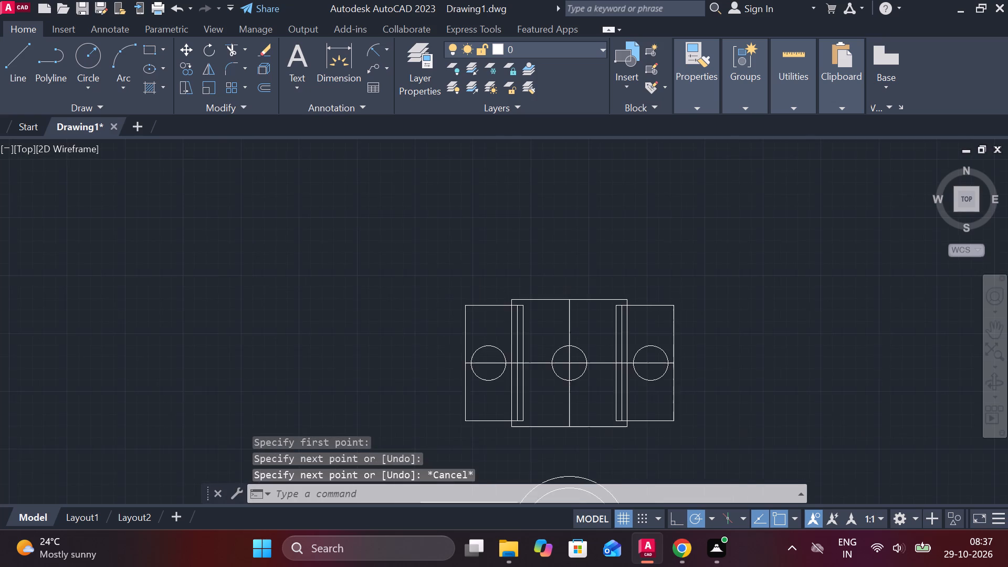
{"action": "scroll", "coordinate": [565, 348], "scroll_direction": "up", "scroll_amount": 4}
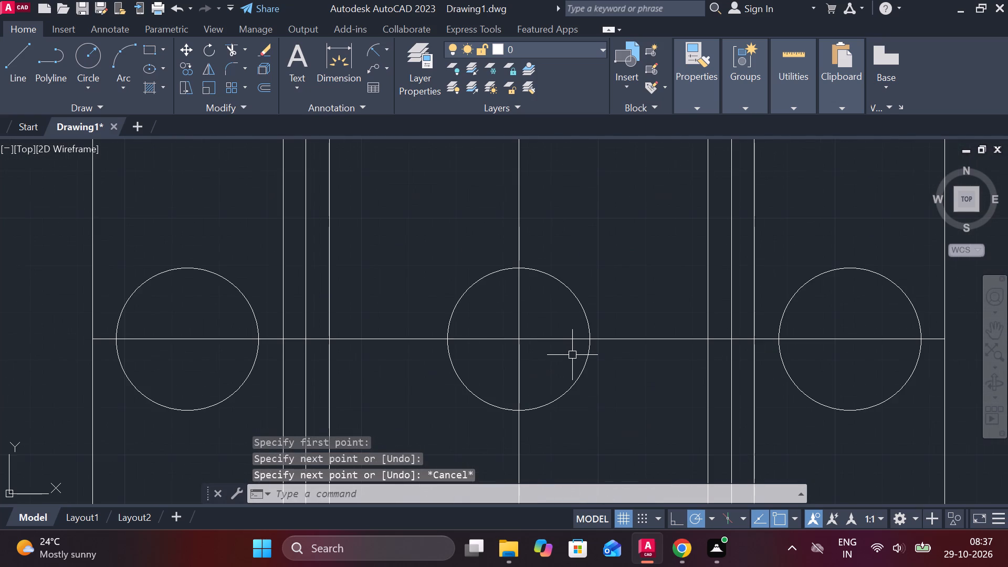
{"action": "scroll", "coordinate": [572, 355], "scroll_direction": "down", "scroll_amount": 2}
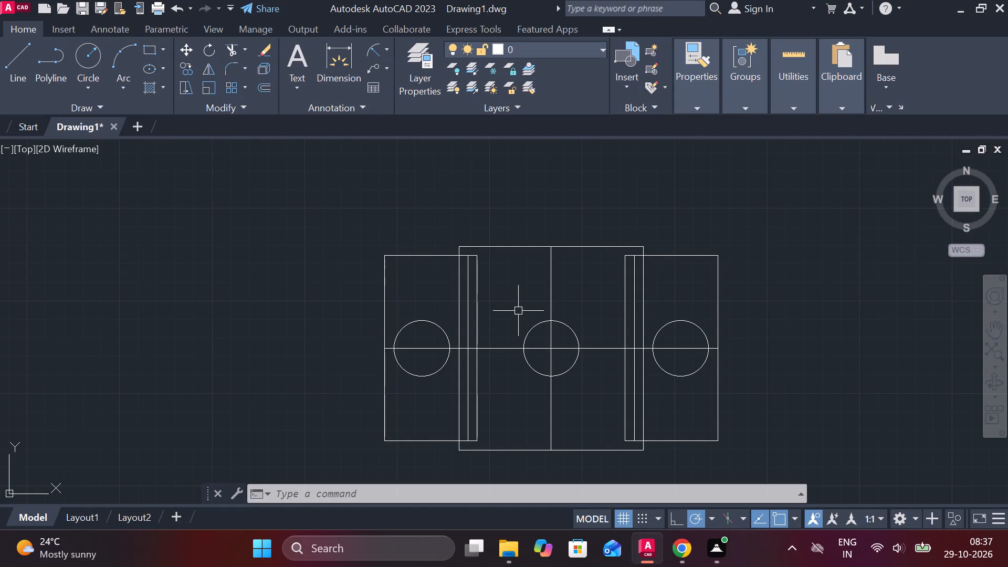
{"action": "type", "text": "TR"}
{"action": "key", "text": "space"}
{"action": "left_click", "coordinate": [457, 288]}
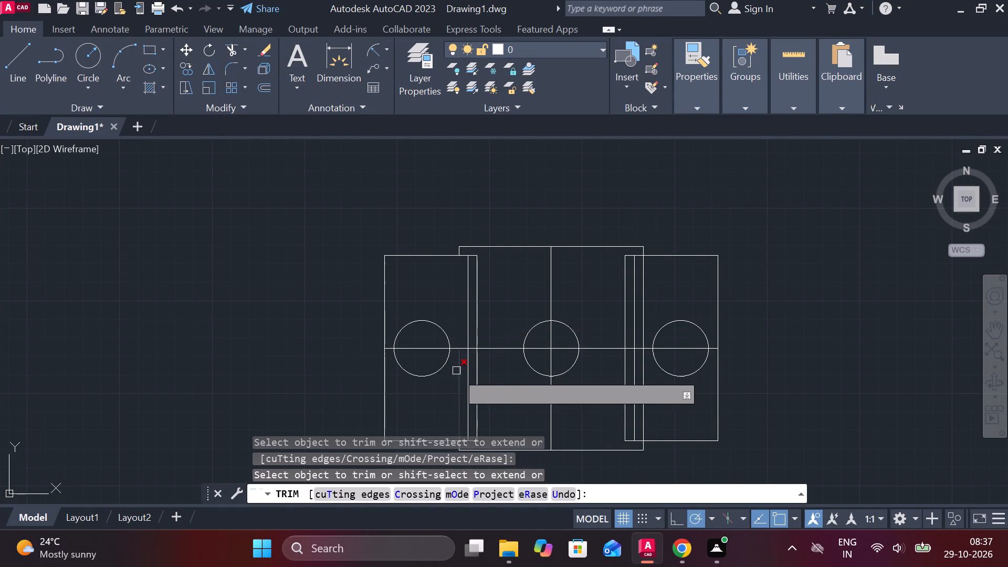
{"action": "left_click", "coordinate": [456, 380]}
{"action": "left_click", "coordinate": [644, 277]}
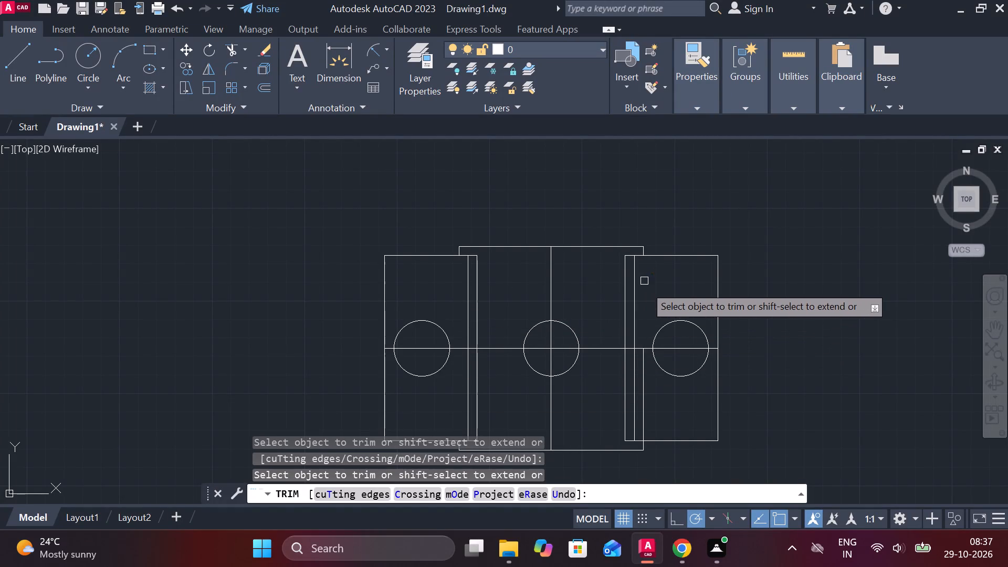
{"action": "left_click", "coordinate": [644, 386]}
{"action": "scroll", "coordinate": [645, 416], "scroll_direction": "down", "scroll_amount": 1}
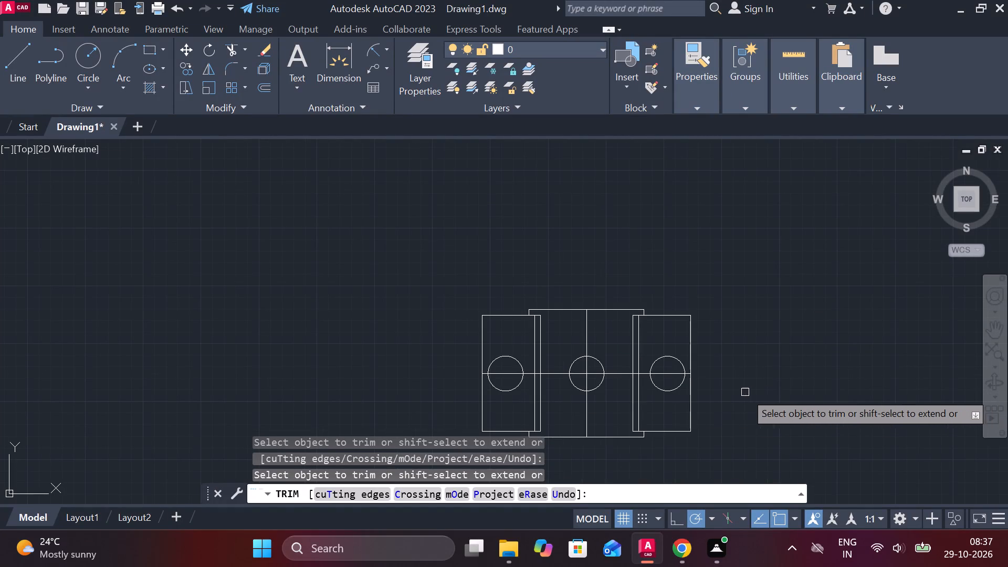
{"action": "middle_click_drag", "start_coordinate": [739, 392], "coordinate": [702, 357]}
{"action": "key", "text": "Escape"}
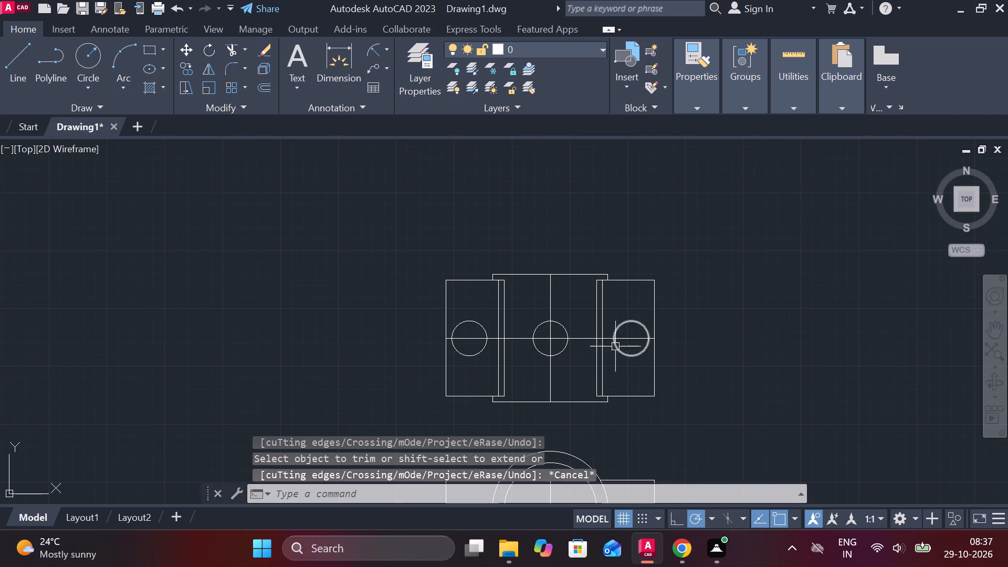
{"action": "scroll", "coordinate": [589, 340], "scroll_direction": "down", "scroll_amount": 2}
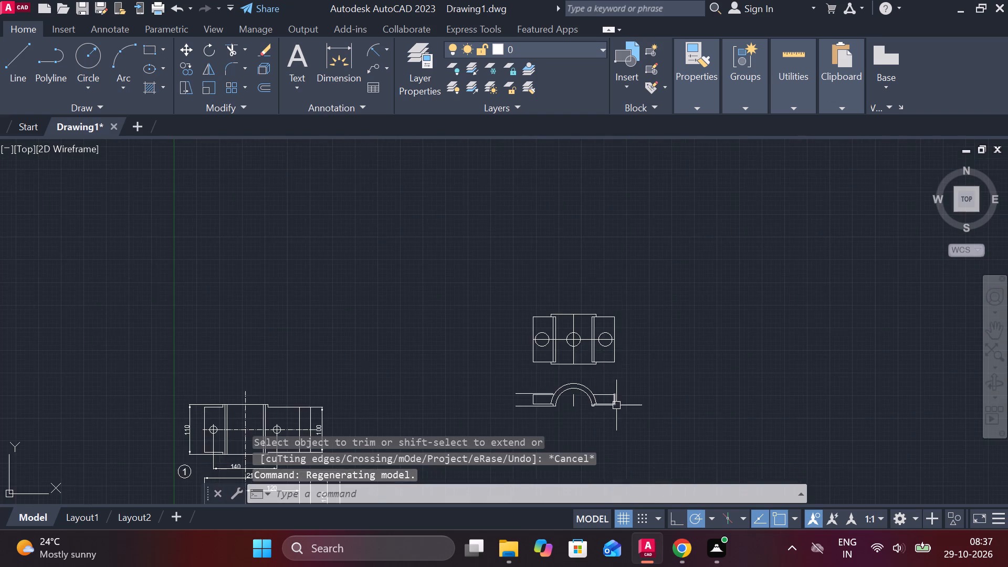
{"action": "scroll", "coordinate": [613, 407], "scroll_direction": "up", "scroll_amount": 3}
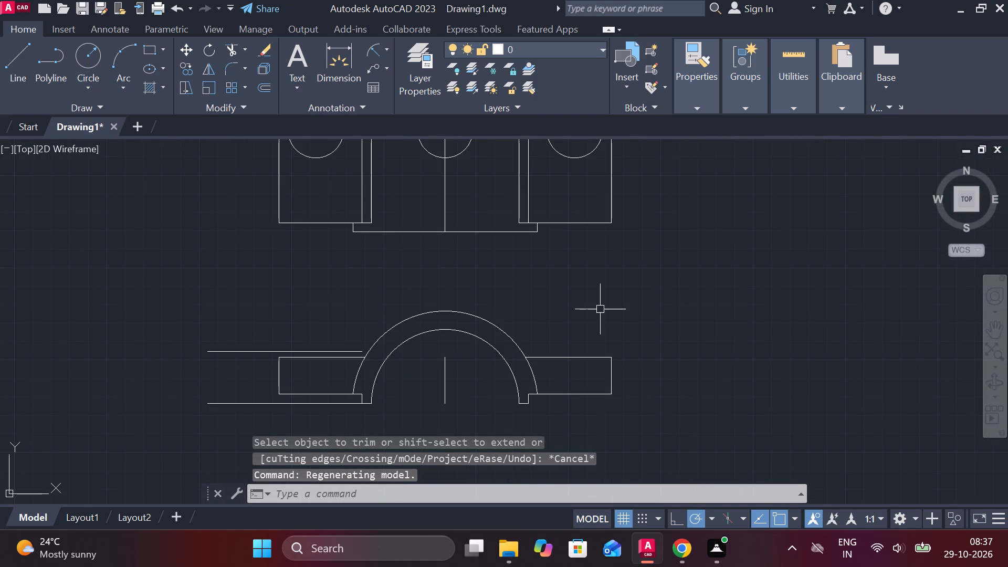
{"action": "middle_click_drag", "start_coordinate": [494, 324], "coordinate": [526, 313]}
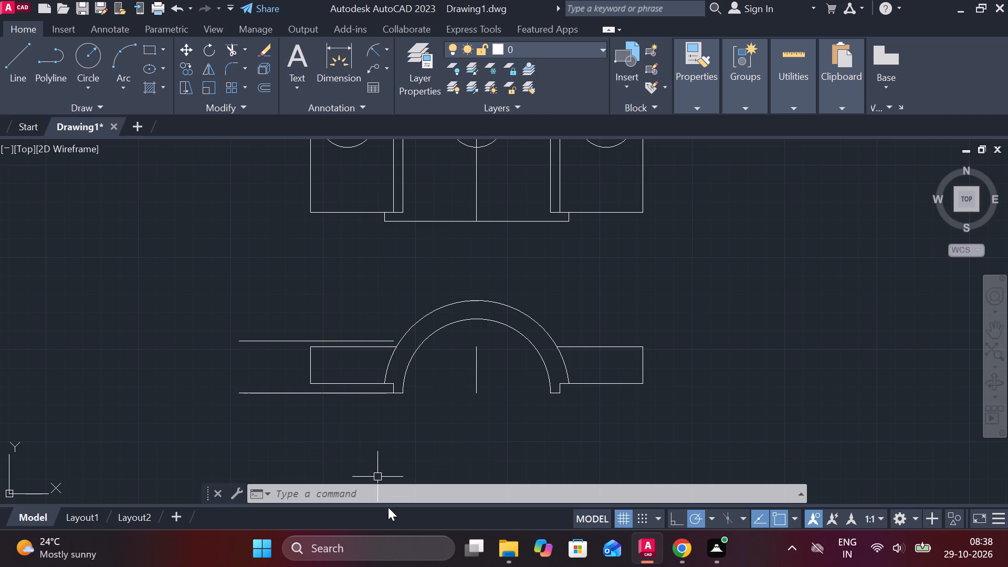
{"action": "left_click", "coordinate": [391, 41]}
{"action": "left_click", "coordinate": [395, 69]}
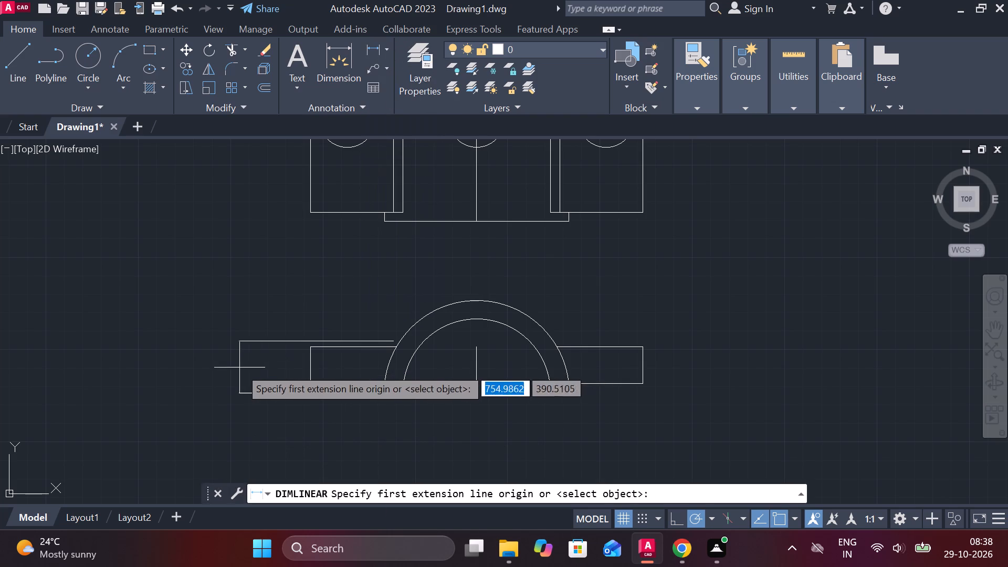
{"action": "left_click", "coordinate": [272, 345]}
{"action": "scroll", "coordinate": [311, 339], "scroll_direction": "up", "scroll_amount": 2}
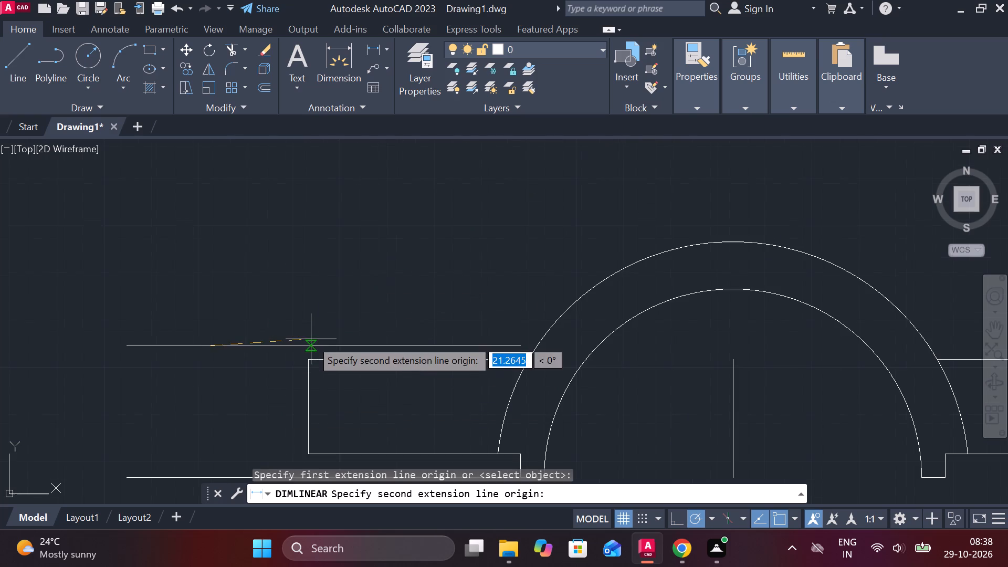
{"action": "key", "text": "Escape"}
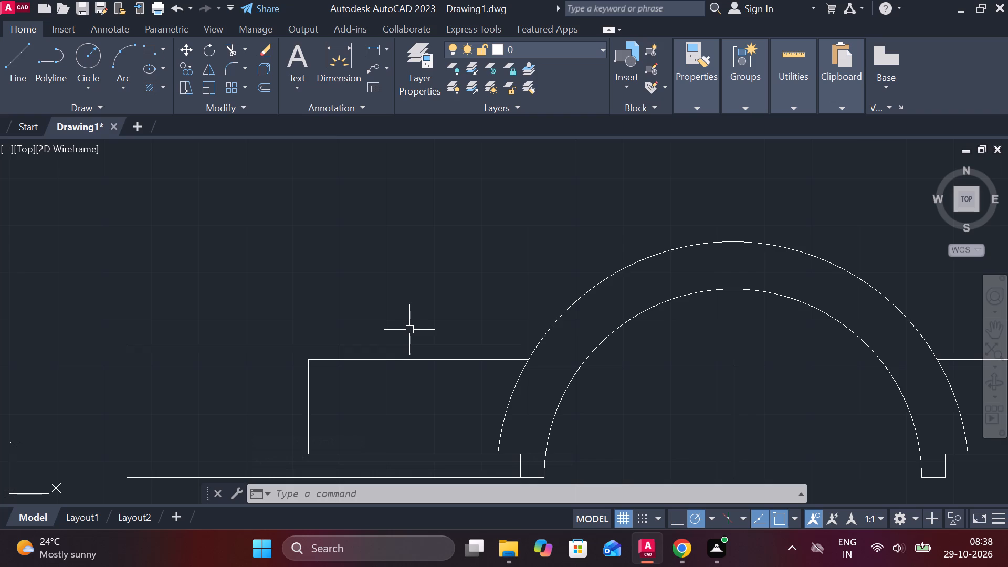
Draw a radius 20 circle concentric with the left arm's circle in the top view, reaching the arm's outer edge.
{"action": "scroll", "coordinate": [479, 334], "scroll_direction": "down", "scroll_amount": 2}
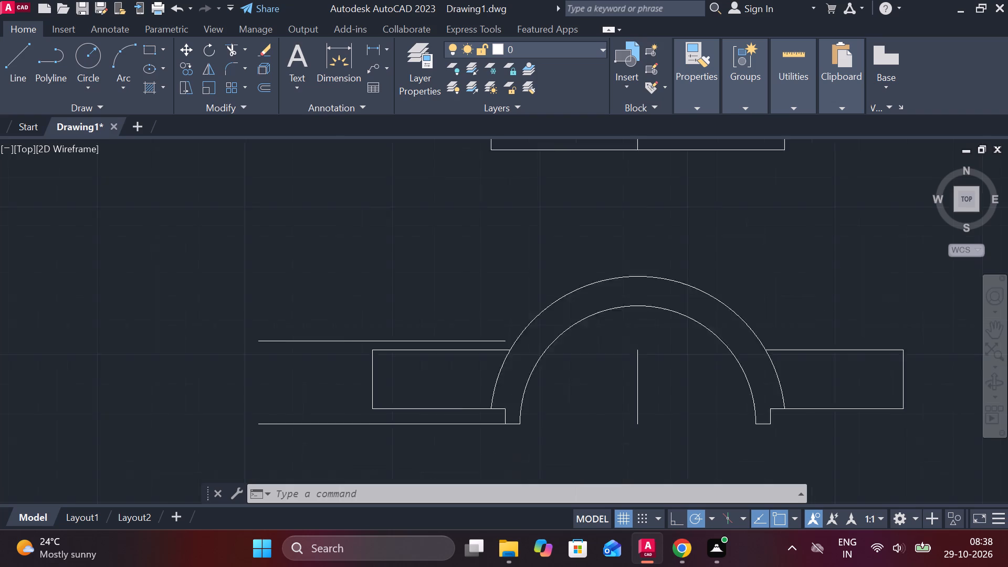
{"action": "scroll", "coordinate": [479, 334], "scroll_direction": "down", "scroll_amount": 1}
{"action": "scroll", "coordinate": [468, 212], "scroll_direction": "up", "scroll_amount": 1}
{"action": "type", "text": "C"}
{"action": "key", "text": "space"}
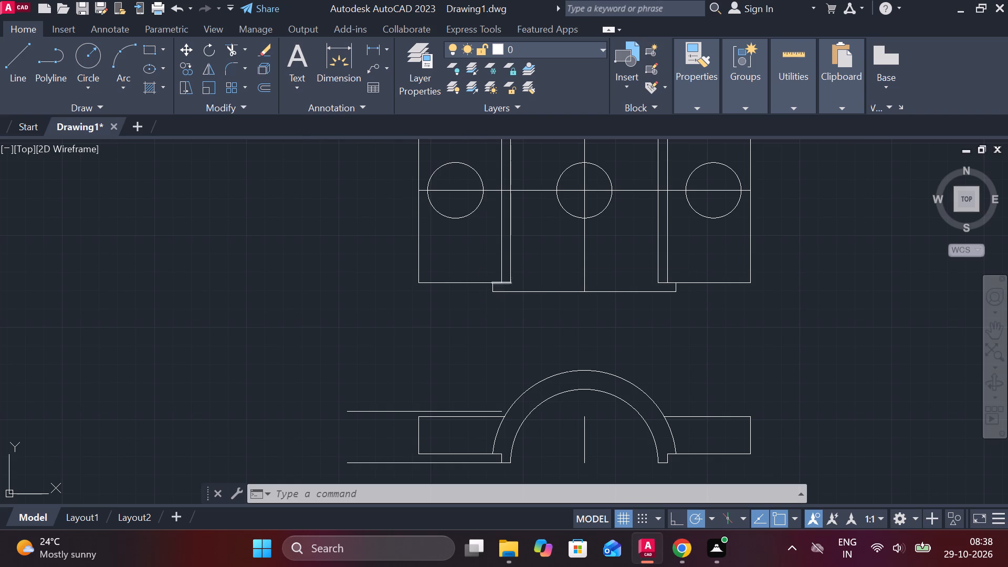
{"action": "left_click", "coordinate": [457, 191]}
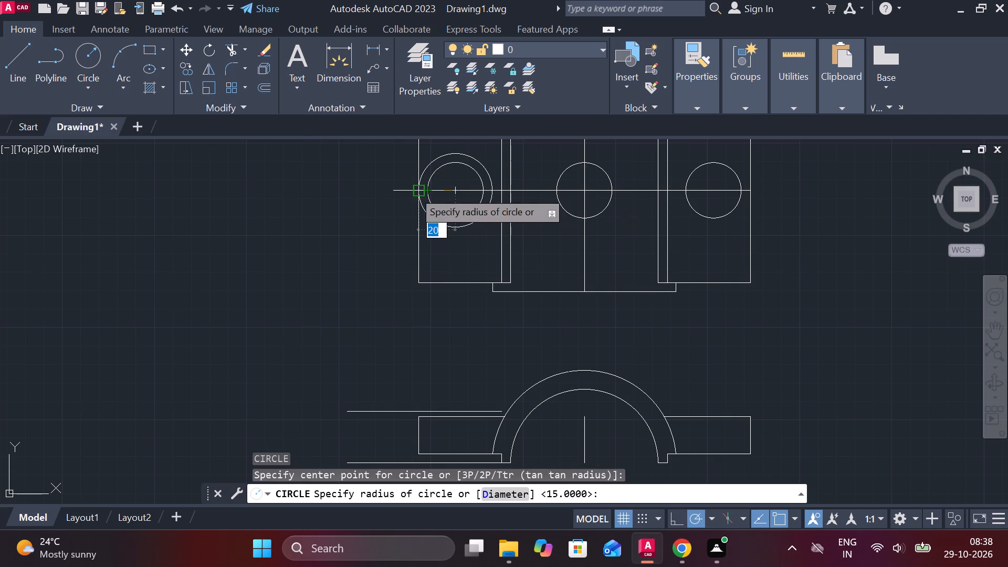
{"action": "scroll", "coordinate": [413, 191], "scroll_direction": "up", "scroll_amount": 2}
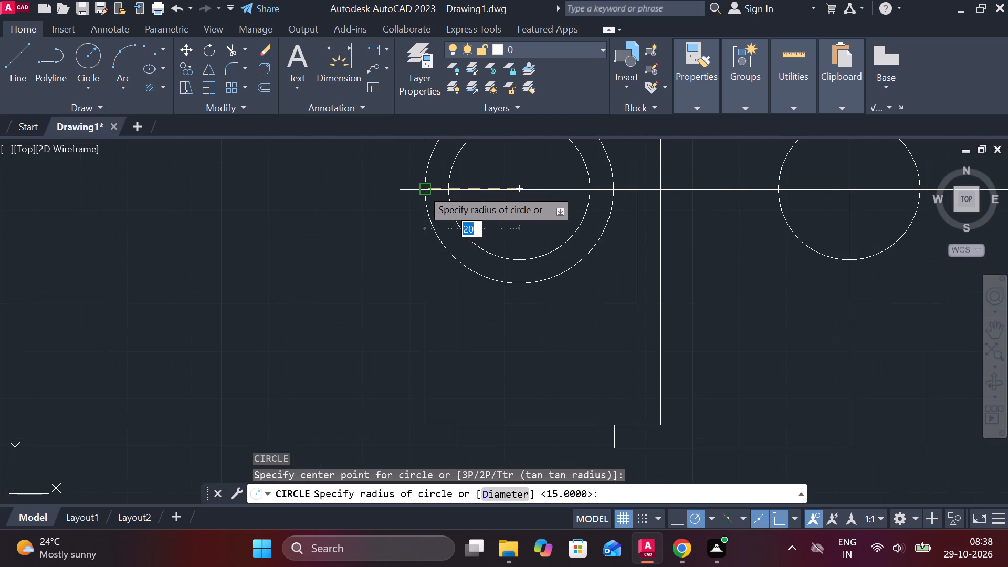
{"action": "left_click", "coordinate": [422, 188]}
Draw a radius 20 circle concentric with the right arm's circle in the top view, reaching the arm's outer edge.
{"action": "scroll", "coordinate": [490, 234], "scroll_direction": "down", "scroll_amount": 2}
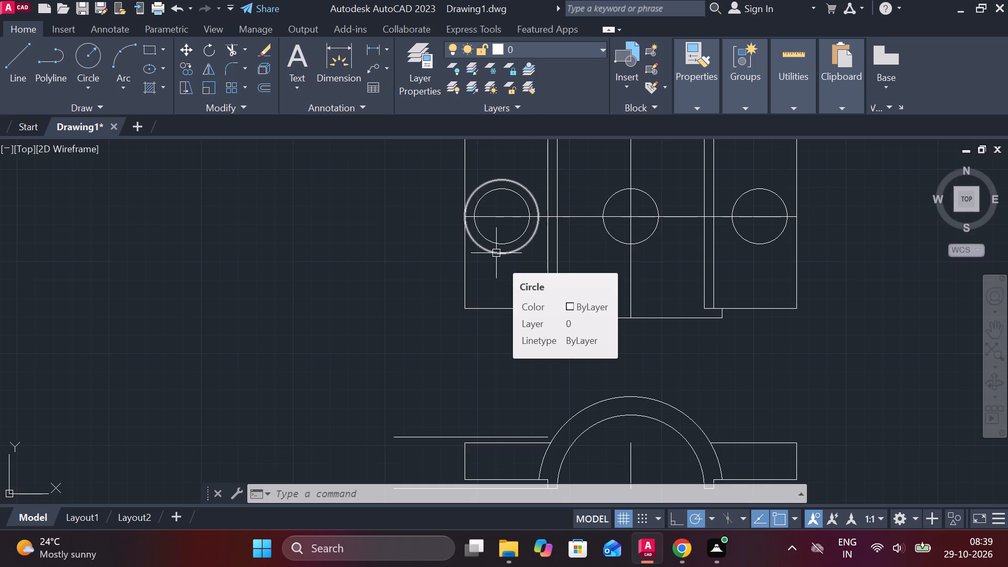
{"action": "type", "text": "C"}
{"action": "key", "text": "space"}
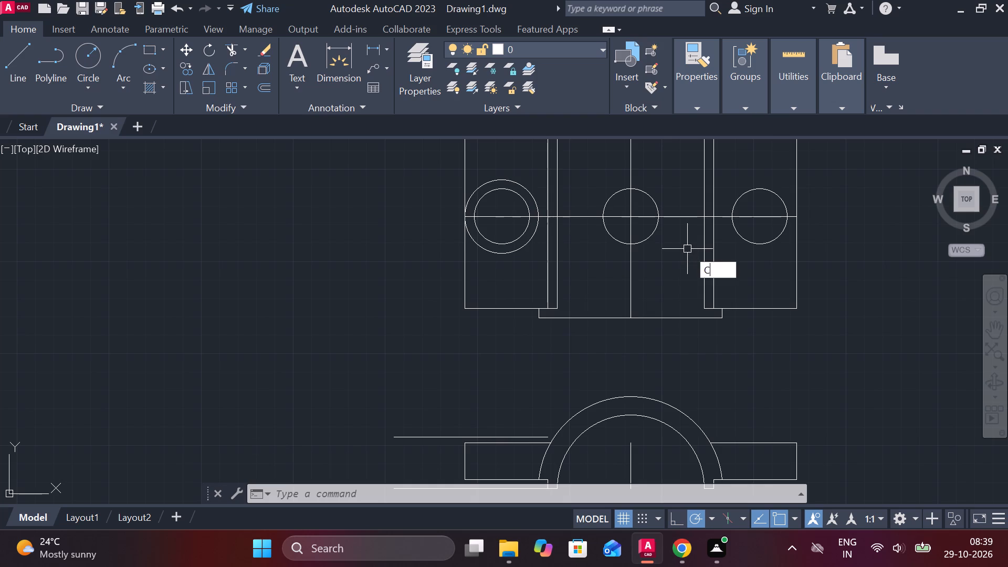
{"action": "left_click", "coordinate": [762, 217]}
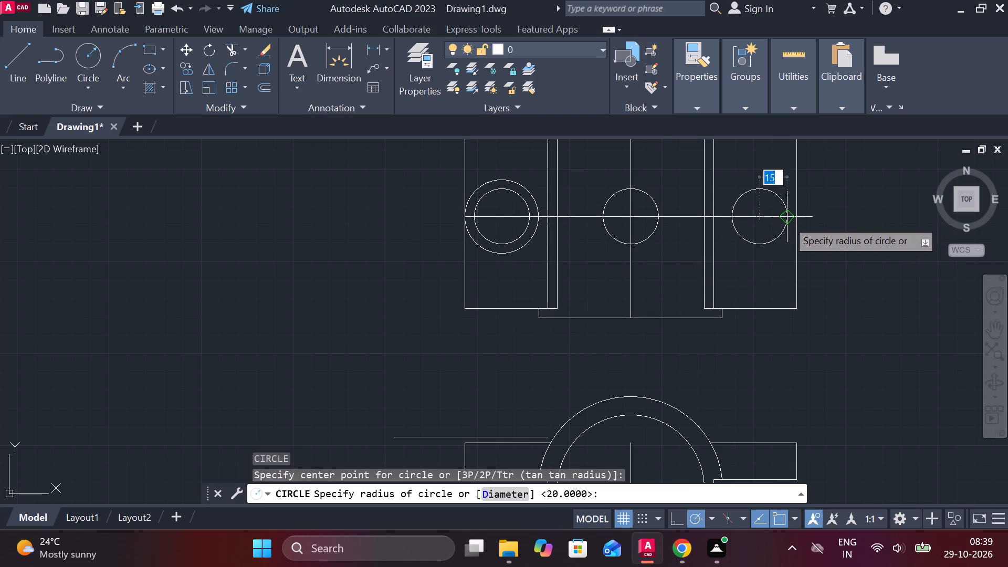
{"action": "left_click", "coordinate": [799, 221]}
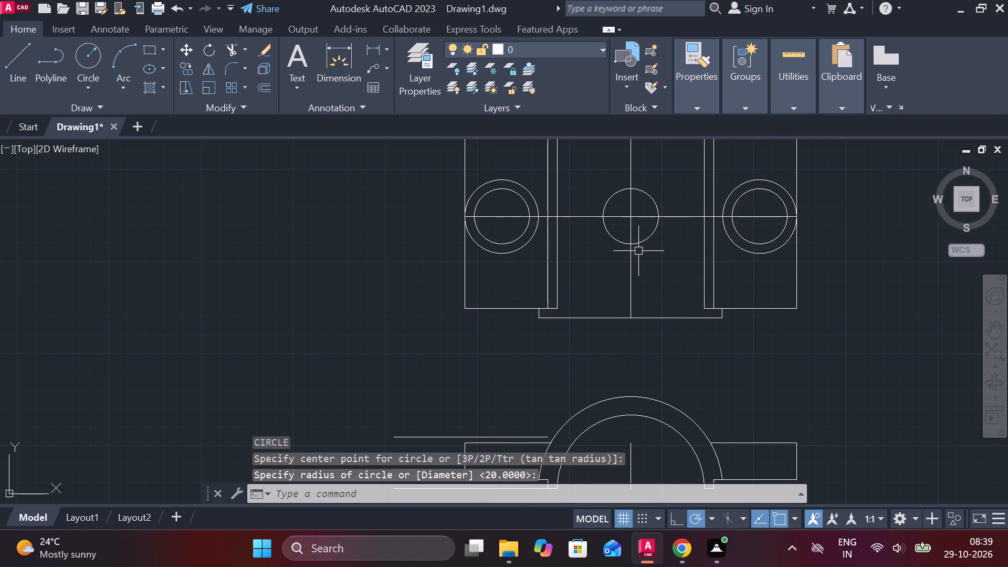
{"action": "key", "text": "Escape"}
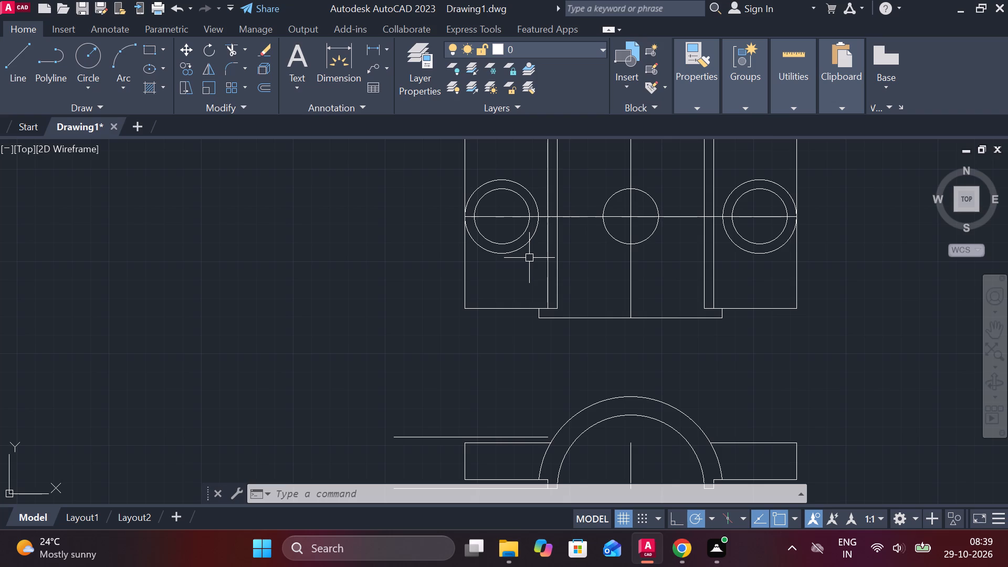
Mirror the horizontal line above the left arm about the arc view's vertical centreline, keeping the source line.
{"action": "scroll", "coordinate": [530, 280], "scroll_direction": "down", "scroll_amount": 1}
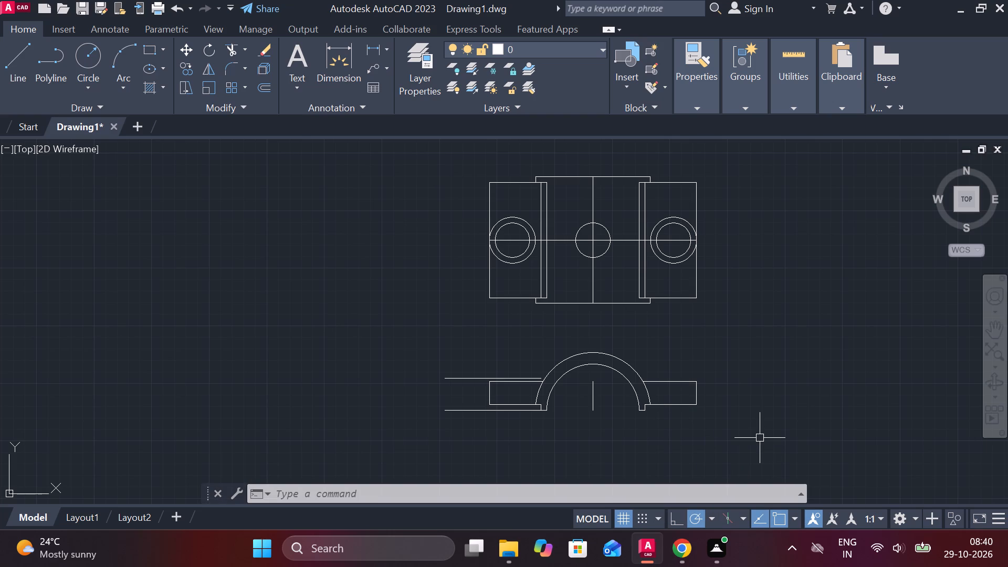
{"action": "left_click", "coordinate": [503, 375]}
{"action": "type", "text": "MI"}
{"action": "key", "text": "Return"}
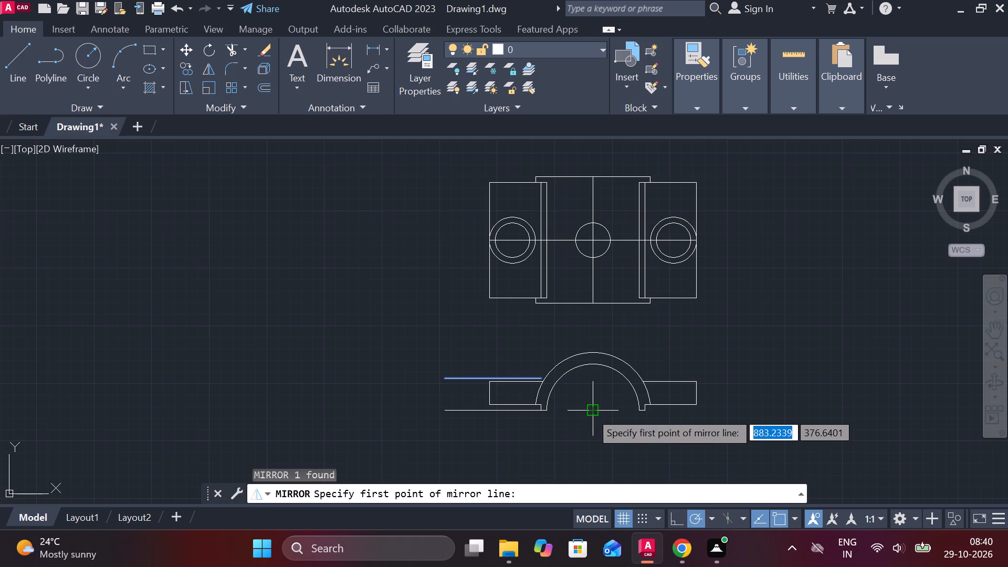
{"action": "left_click", "coordinate": [590, 412]}
{"action": "left_click", "coordinate": [591, 350]}
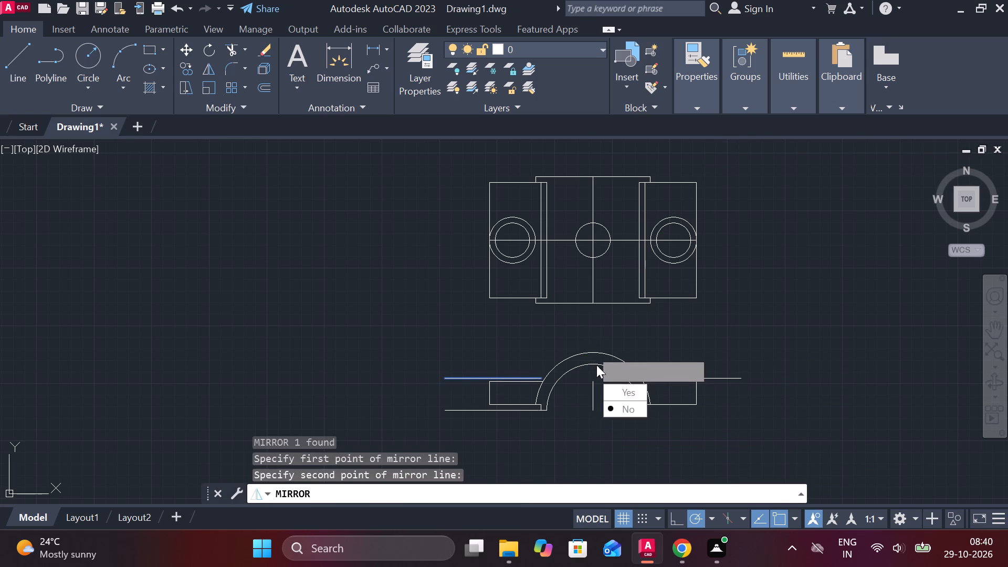
{"action": "left_click_drag", "start_coordinate": [623, 408], "coordinate": [591, 350]}
{"action": "middle_click_drag", "start_coordinate": [709, 418], "coordinate": [701, 418]}
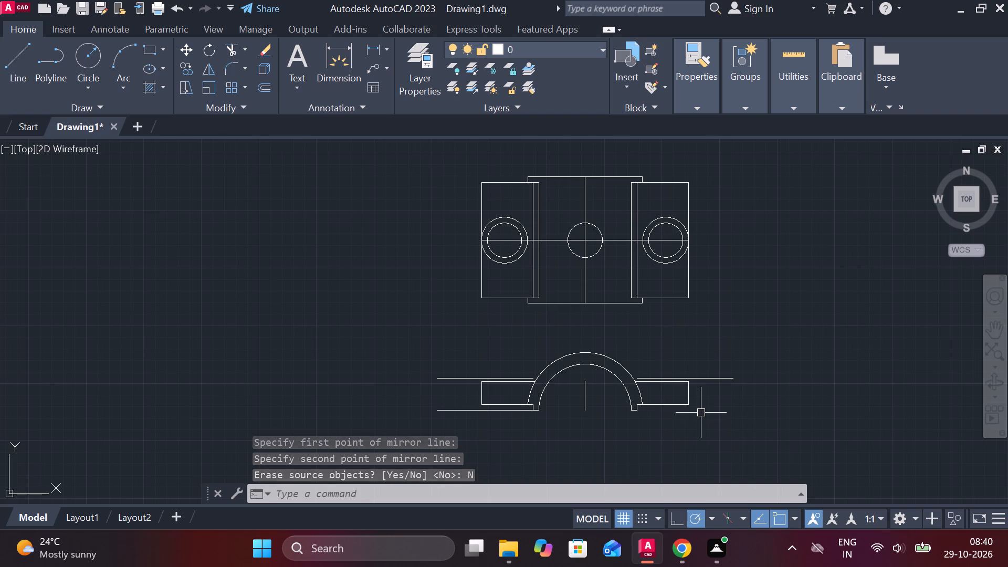
Extend the mirrored horizontal line's inner end to the outer arc above the right arm.
{"action": "scroll", "coordinate": [714, 383], "scroll_direction": "up", "scroll_amount": 2}
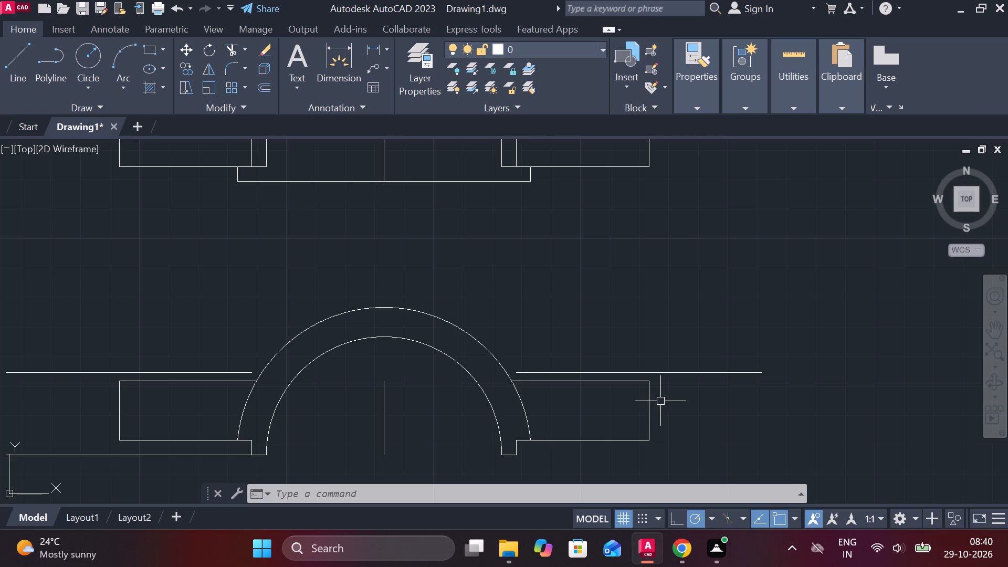
{"action": "key", "text": "Escape"}
{"action": "type", "text": "EX"}
{"action": "key", "text": "space"}
{"action": "left_click", "coordinate": [524, 369]}
{"action": "key", "text": "Escape"}
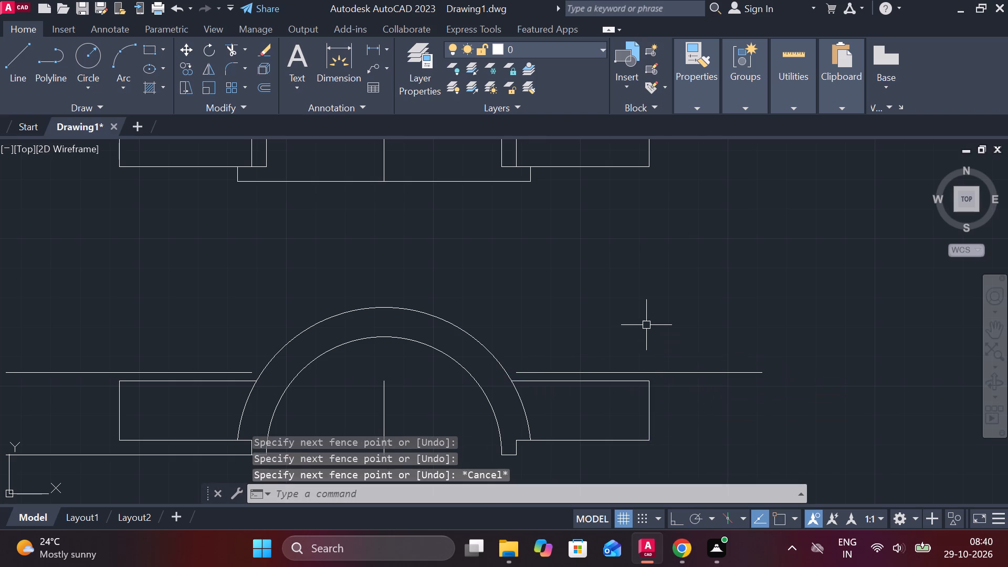
{"action": "type", "text": "EX"}
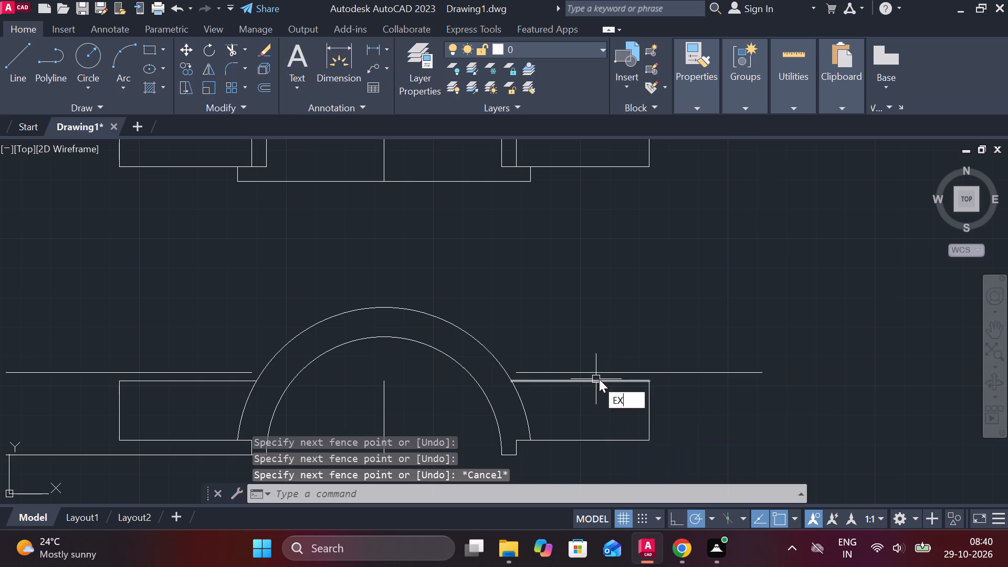
{"action": "key", "text": "space"}
{"action": "double_click", "coordinate": [557, 371]}
{"action": "key", "text": "Escape"}
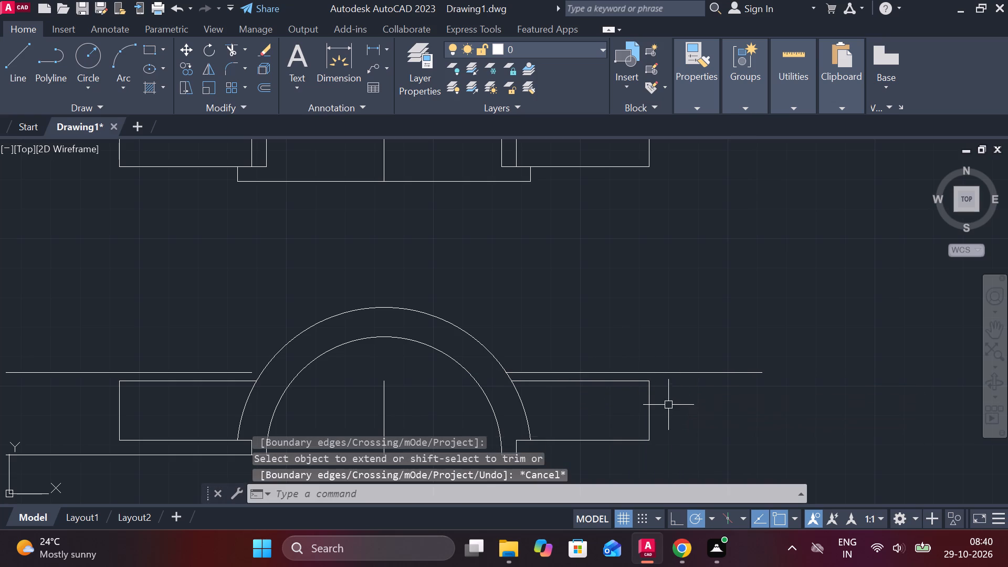
Extend the right arm's outer vertical edge up to the mirrored horizontal line.
{"action": "type", "text": "EX"}
{"action": "key", "text": "space"}
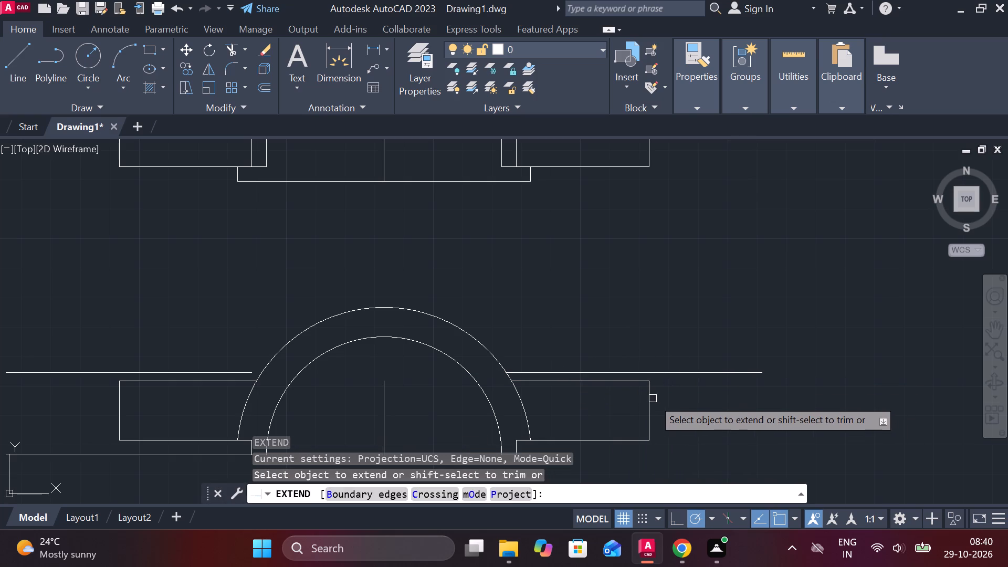
{"action": "left_click", "coordinate": [647, 397]}
{"action": "key", "text": "Escape"}
Trim the mirrored horizontal line where it overhangs the right arm's outer edge.
{"action": "type", "text": "TR"}
{"action": "key", "text": "space"}
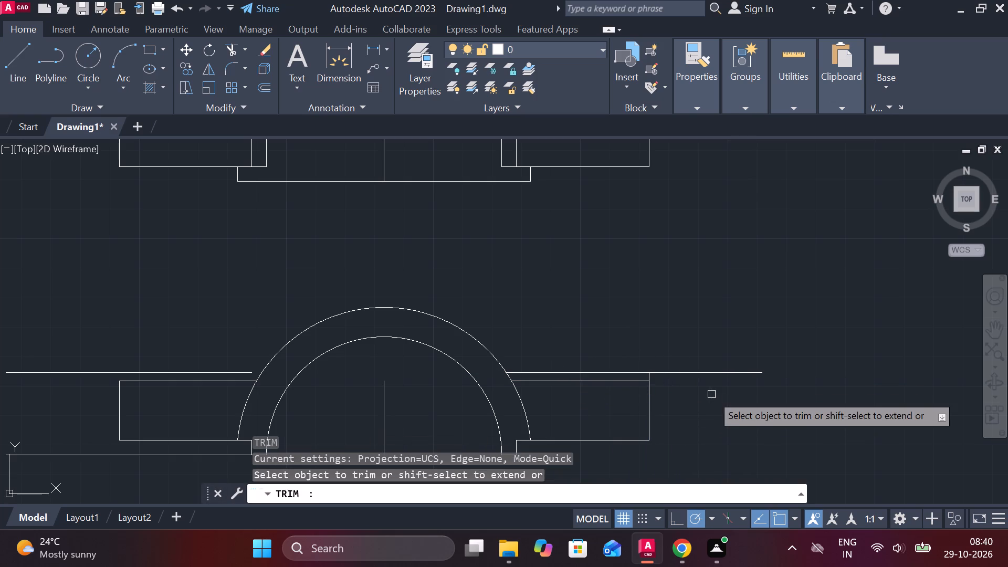
{"action": "left_click", "coordinate": [668, 376]}
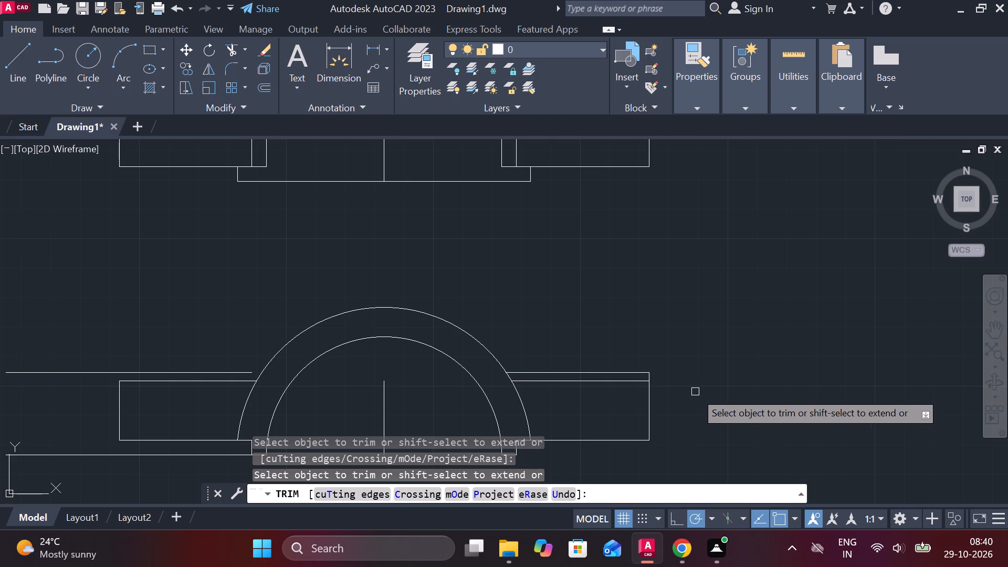
{"action": "scroll", "coordinate": [673, 390], "scroll_direction": "up", "scroll_amount": 2}
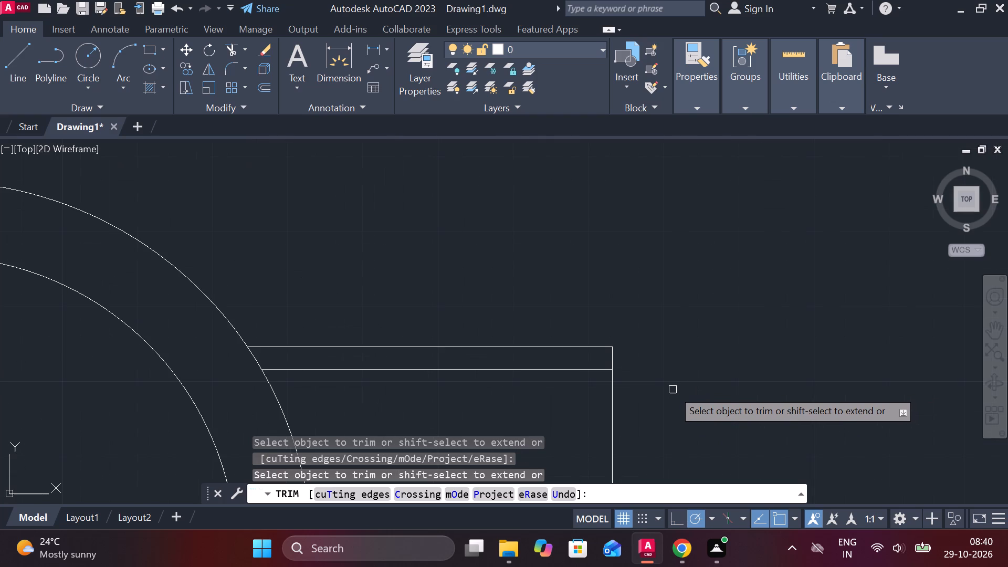
{"action": "scroll", "coordinate": [664, 384], "scroll_direction": "down", "scroll_amount": 1}
{"action": "key", "text": "Escape"}
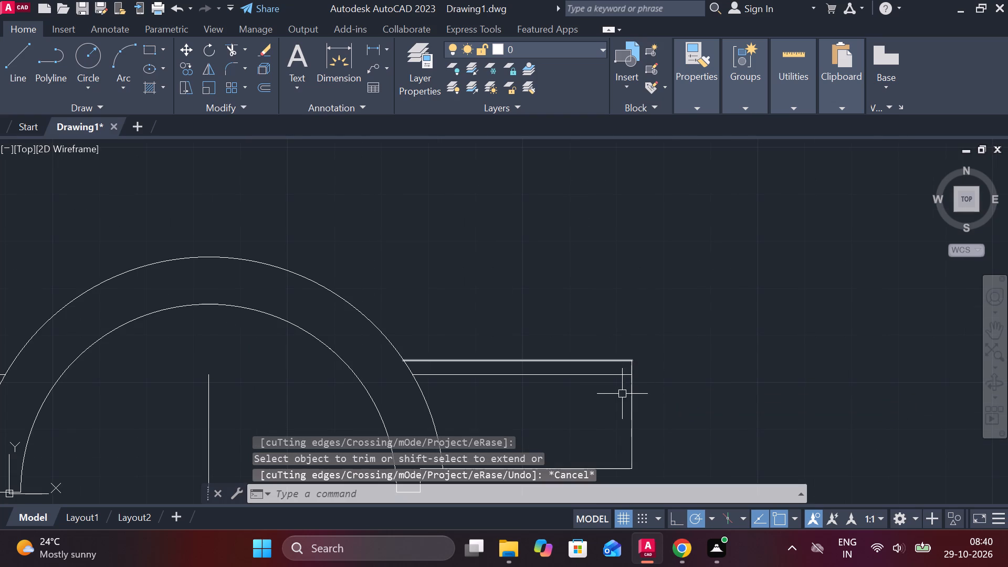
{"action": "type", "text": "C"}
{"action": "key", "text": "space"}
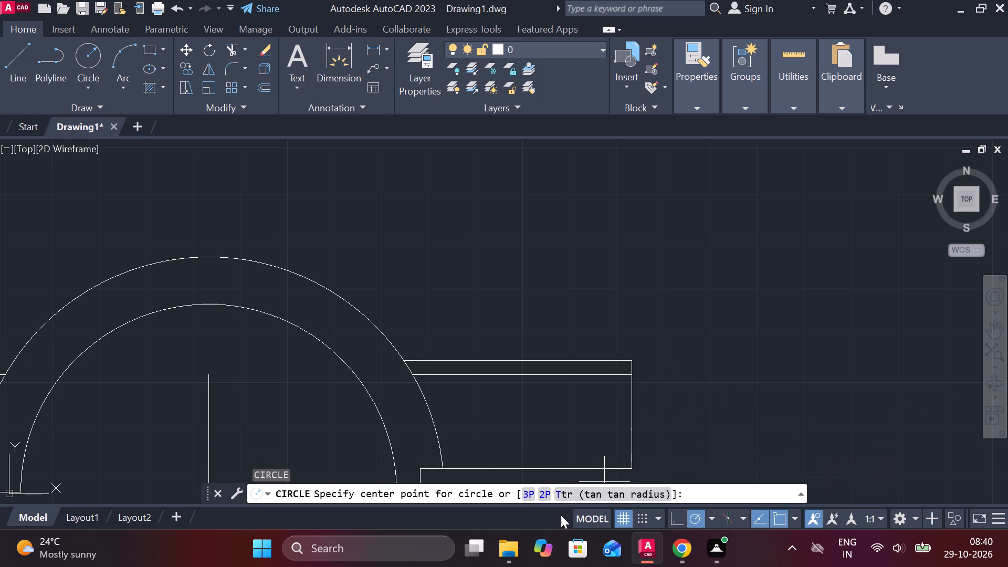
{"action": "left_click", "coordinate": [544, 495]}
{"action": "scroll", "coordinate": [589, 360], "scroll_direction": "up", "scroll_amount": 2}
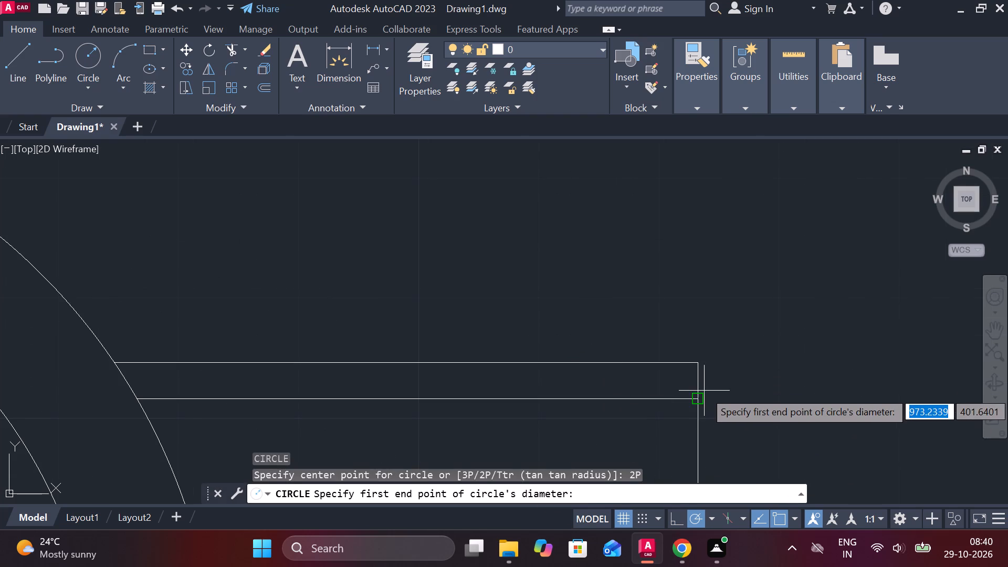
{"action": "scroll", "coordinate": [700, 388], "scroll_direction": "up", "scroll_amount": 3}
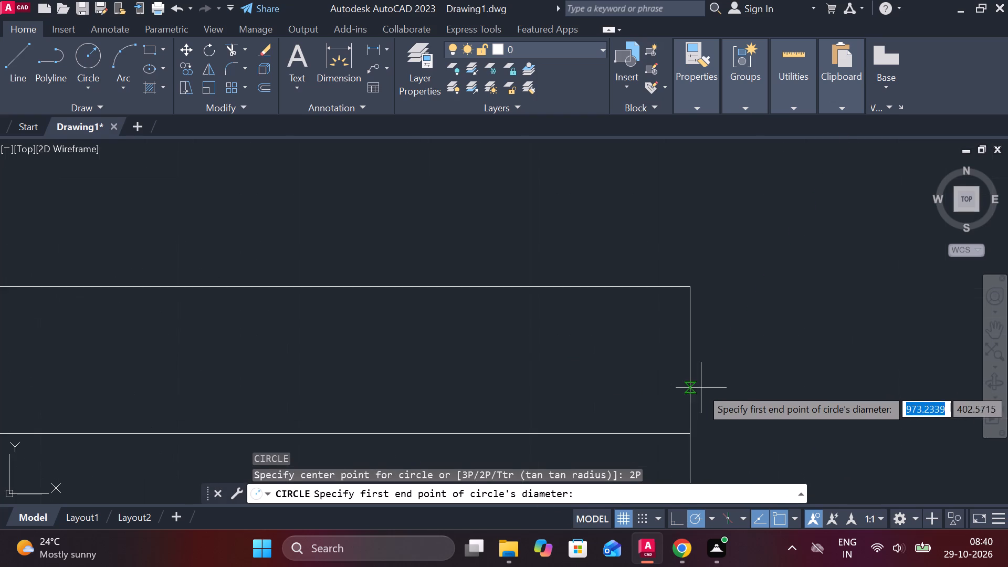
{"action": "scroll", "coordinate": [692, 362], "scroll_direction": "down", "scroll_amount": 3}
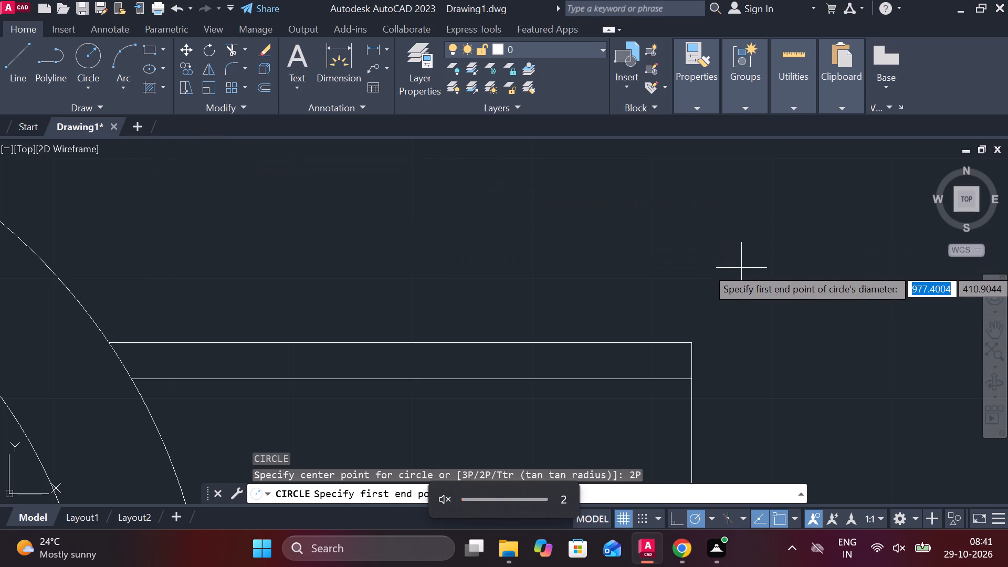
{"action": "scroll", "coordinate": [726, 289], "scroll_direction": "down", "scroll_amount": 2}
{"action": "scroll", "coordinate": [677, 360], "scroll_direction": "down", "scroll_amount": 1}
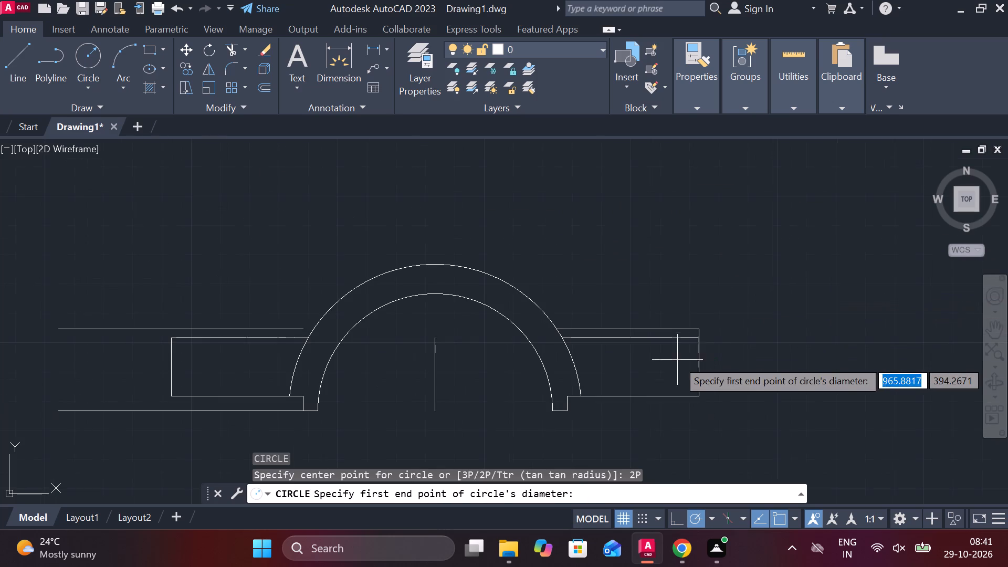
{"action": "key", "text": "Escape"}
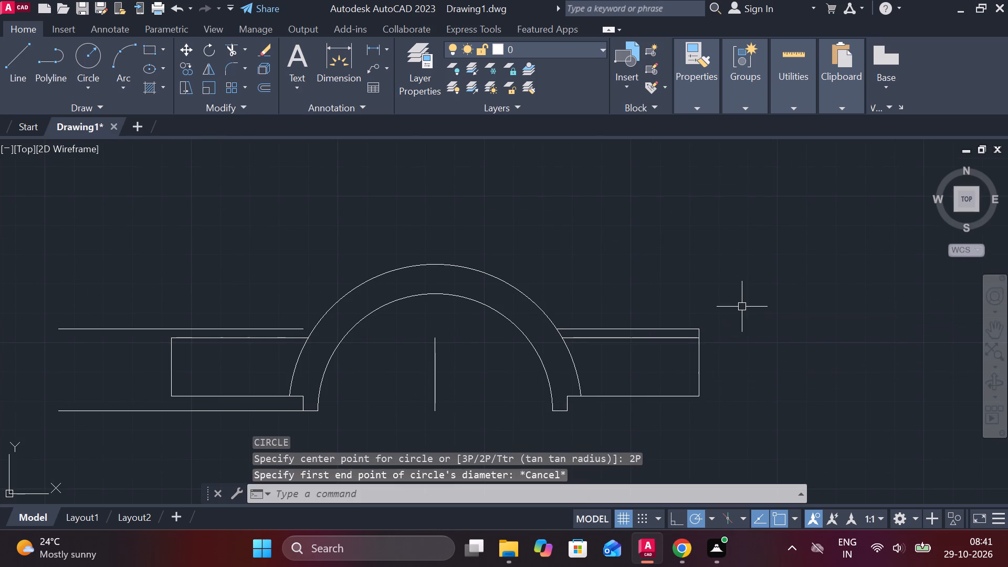
Offset the arc view's vertical centreline by 70 into the right arm.
{"action": "left_click", "coordinate": [433, 366]}
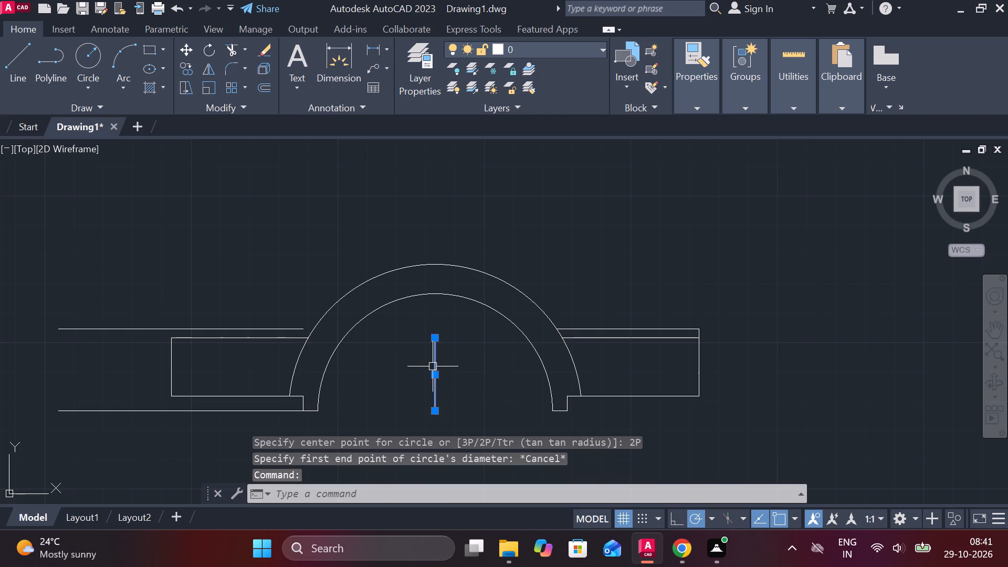
{"action": "key", "text": "o"}
{"action": "key", "text": "Return"}
{"action": "key", "text": "Return"}
{"action": "type", "text": "70"}
{"action": "key", "text": "Return"}
{"action": "key", "text": "Escape"}
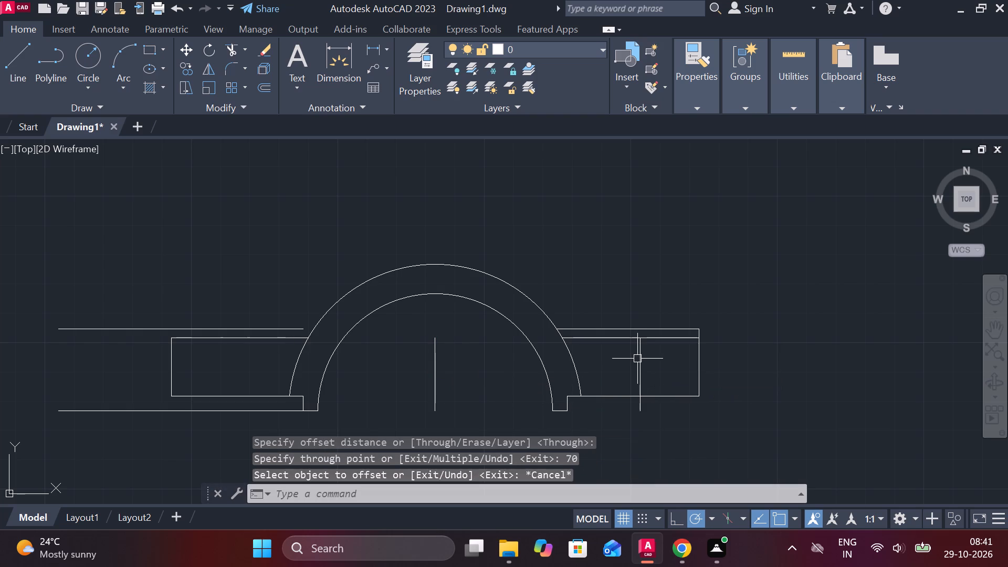
Stretch the upper end of the right arm's offset centreline above the arm's topmost horizontal line.
{"action": "left_click", "coordinate": [639, 361]}
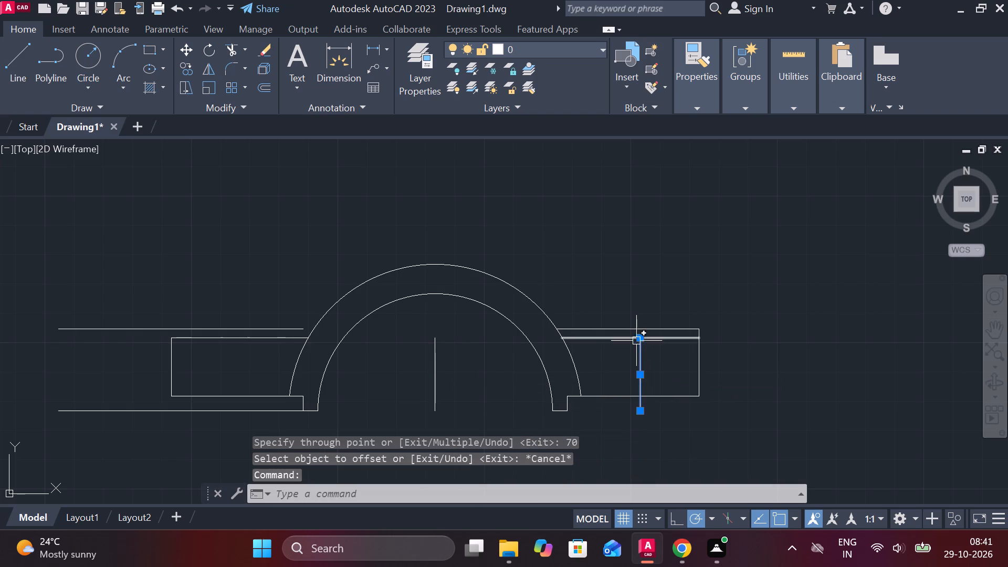
{"action": "left_click", "coordinate": [643, 335]}
{"action": "left_click", "coordinate": [642, 310]}
{"action": "key", "text": "Escape"}
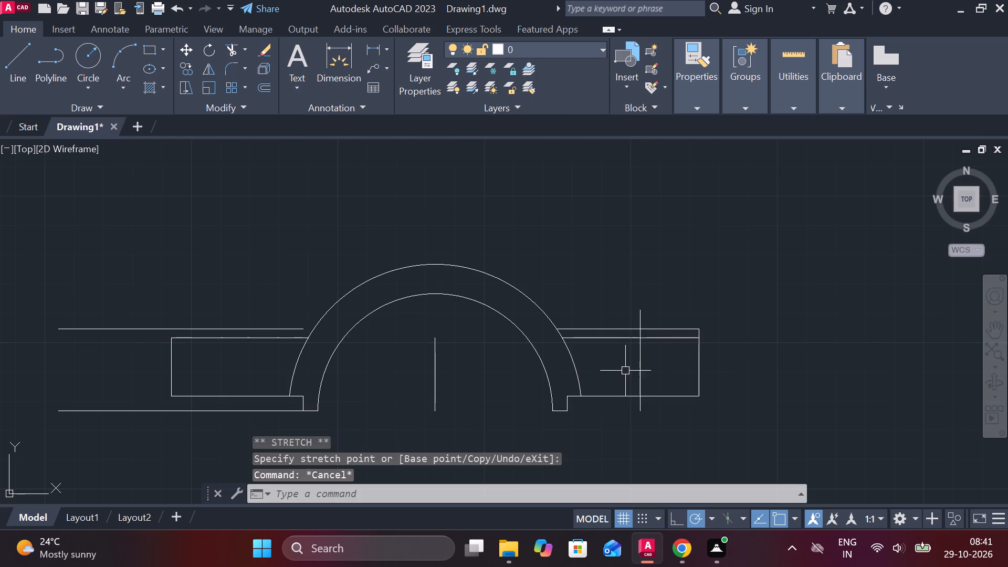
Offset the right arm's vertical centreline by 8 to both sides.
{"action": "scroll", "coordinate": [625, 371], "scroll_direction": "up", "scroll_amount": 1}
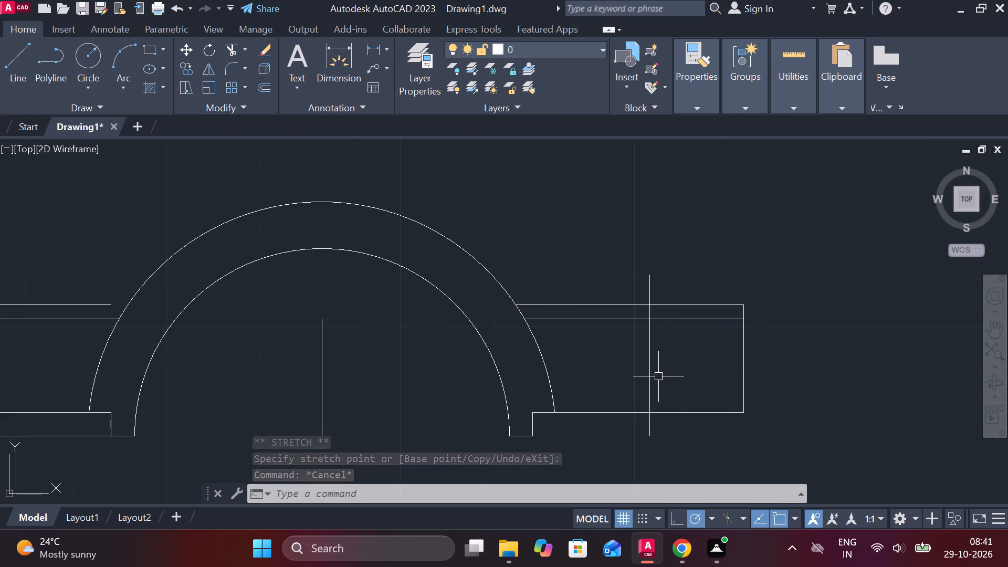
{"action": "left_click", "coordinate": [647, 365]}
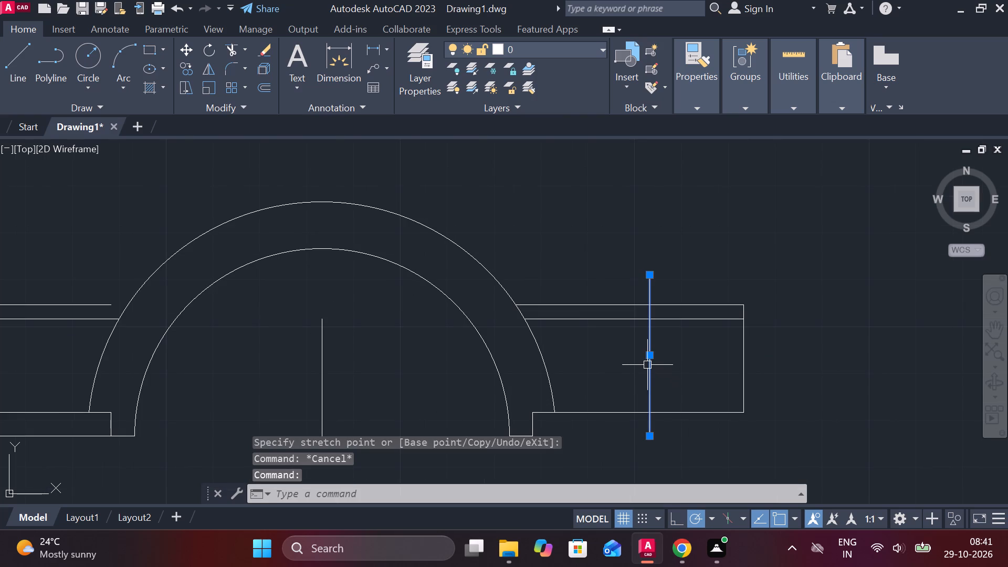
{"action": "key", "text": "o"}
{"action": "key", "text": "Return"}
{"action": "key", "text": "Return"}
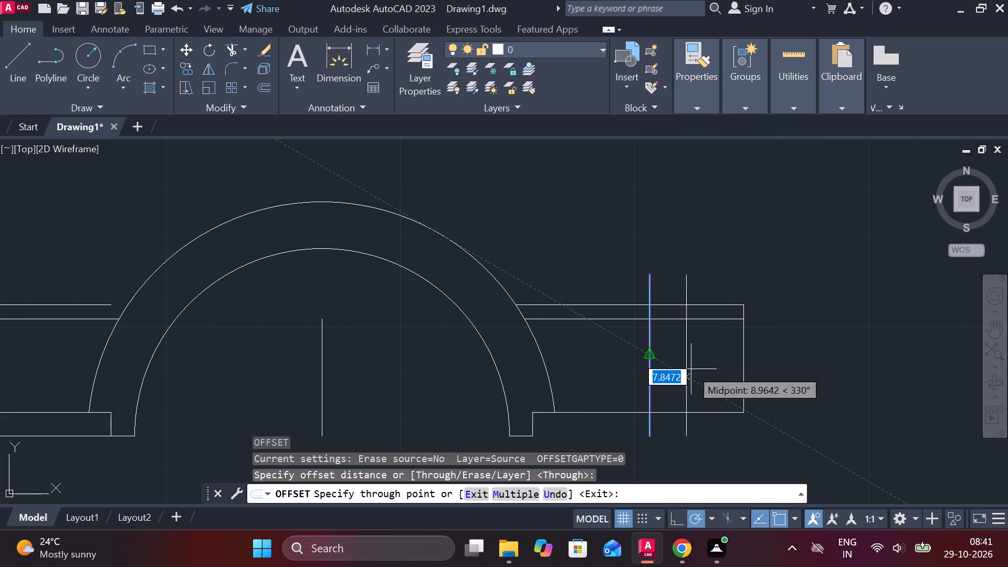
{"action": "key", "text": "8"}
{"action": "key", "text": "Return"}
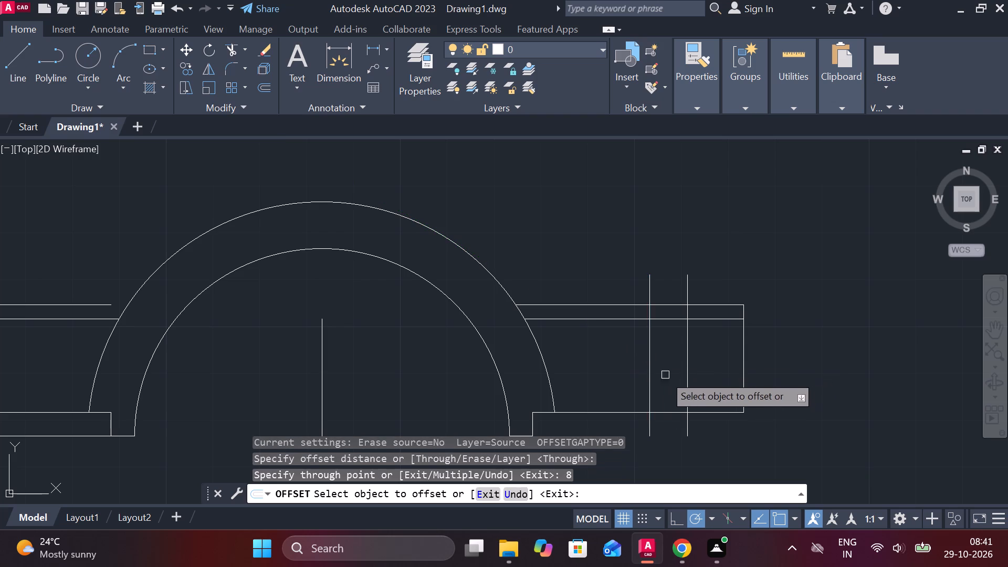
{"action": "left_click", "coordinate": [646, 352]}
{"action": "key", "text": "8"}
{"action": "key", "text": "Return"}
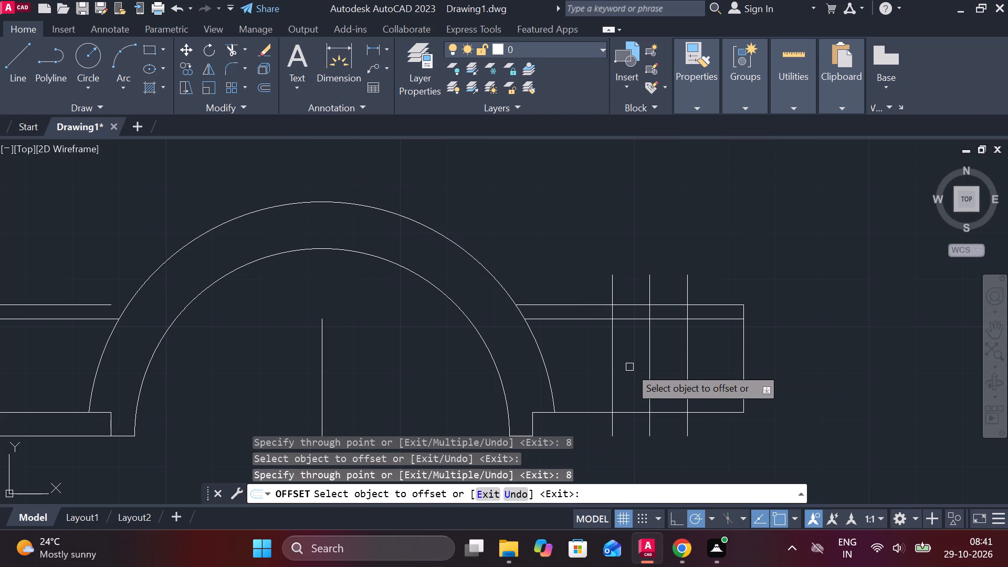
{"action": "key", "text": "Escape"}
Trim the ends of the three vertical lines projecting above and below the right arm.
{"action": "type", "text": "TR"}
{"action": "key", "text": "space"}
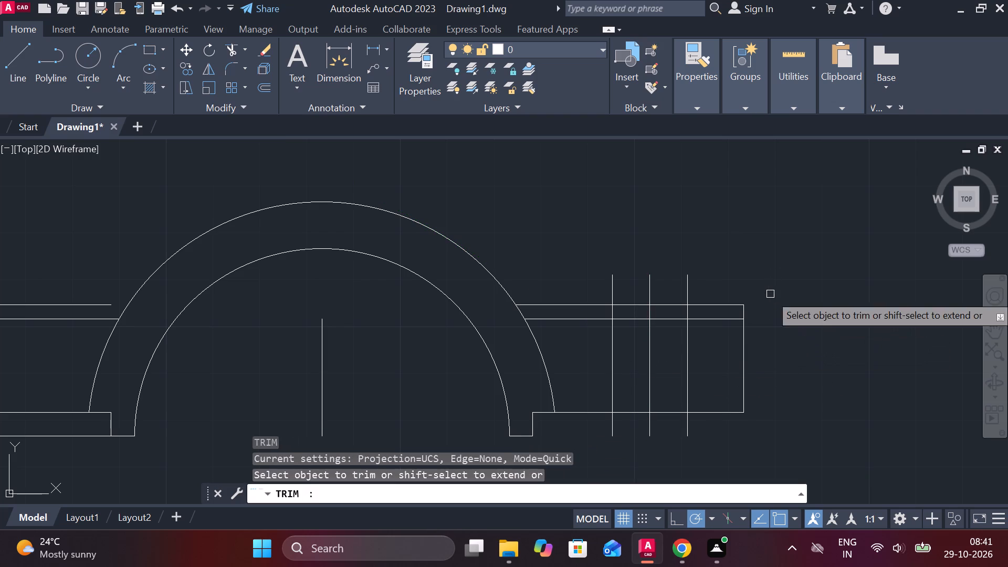
{"action": "left_click_drag", "start_coordinate": [737, 279], "coordinate": [579, 292]}
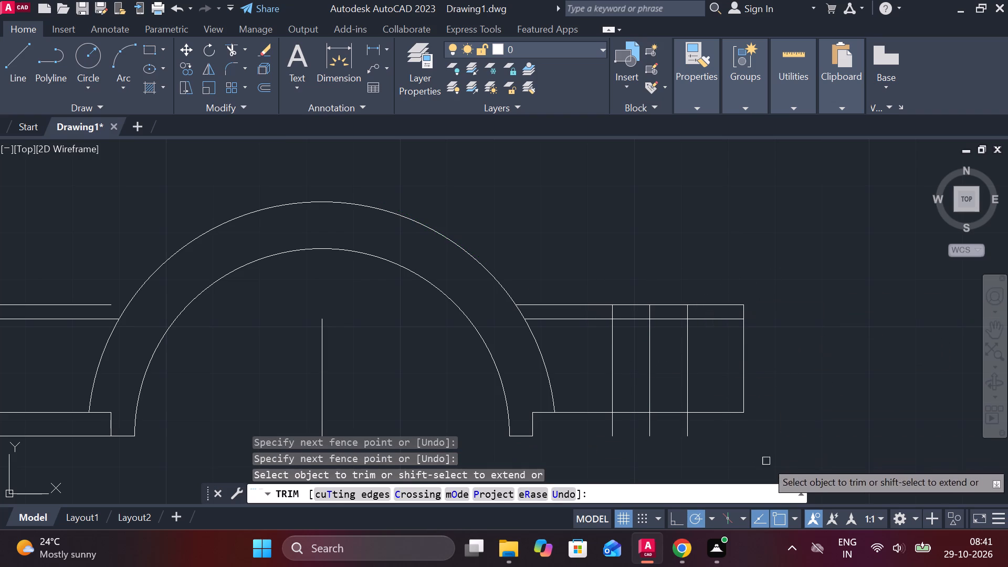
{"action": "left_click", "coordinate": [720, 425]}
{"action": "left_click_drag", "start_coordinate": [720, 425], "coordinate": [586, 428]}
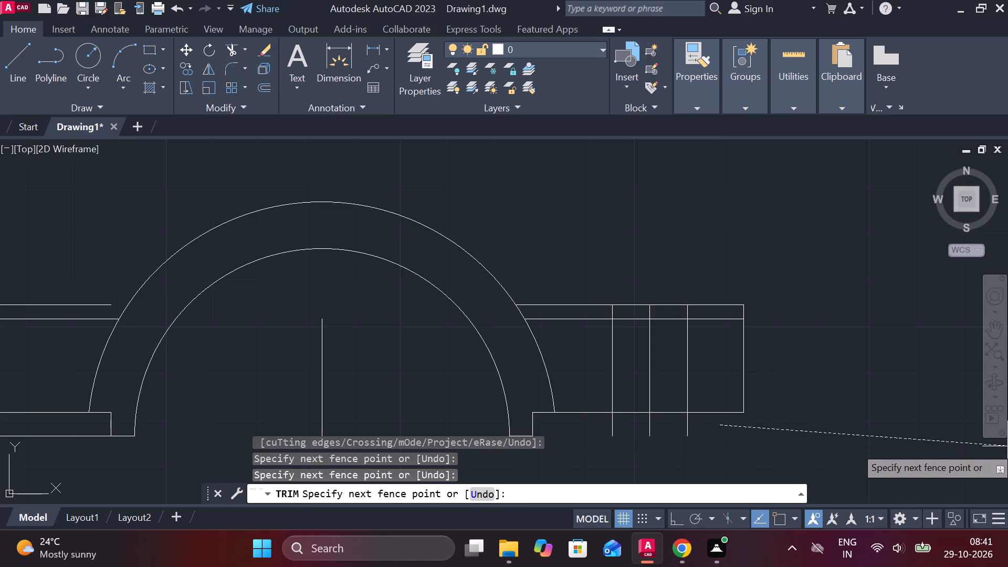
{"action": "left_click", "coordinate": [588, 425]}
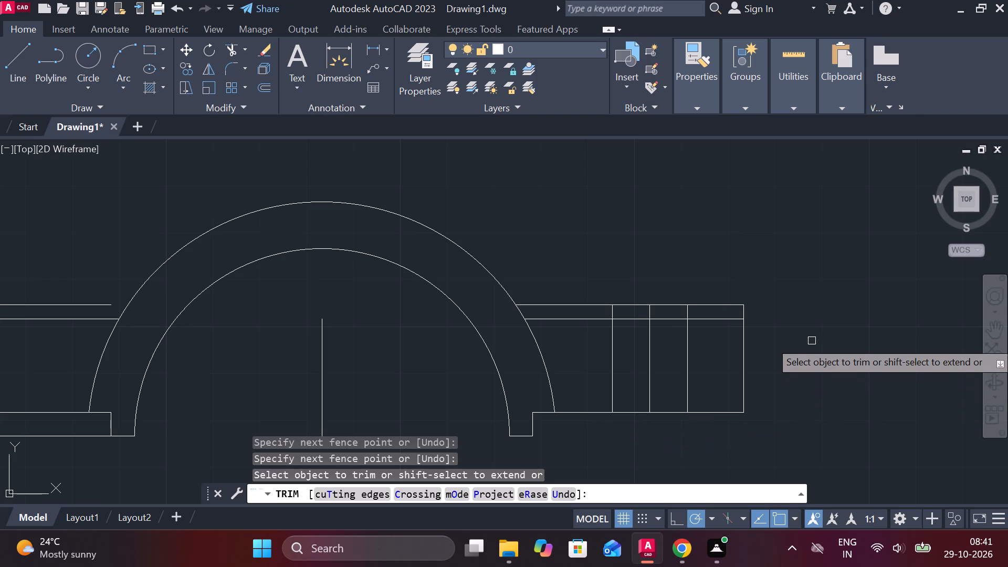
{"action": "key", "text": "Escape"}
Draw a circle of radius 3 centred on the right arm's upper outer corner, reaching the arm's second horizontal line.
{"action": "type", "text": "C"}
{"action": "key", "text": "space"}
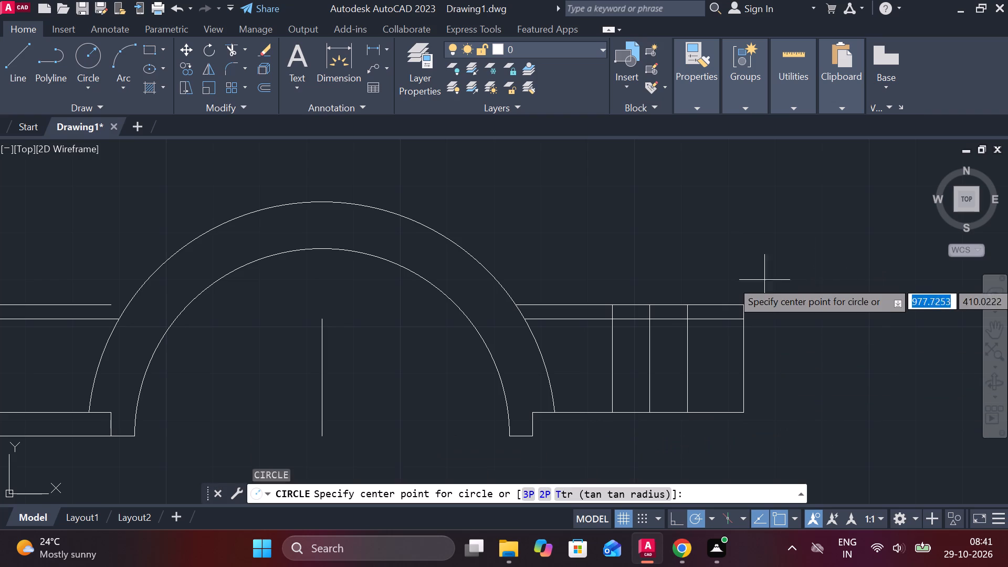
{"action": "left_click", "coordinate": [739, 303]}
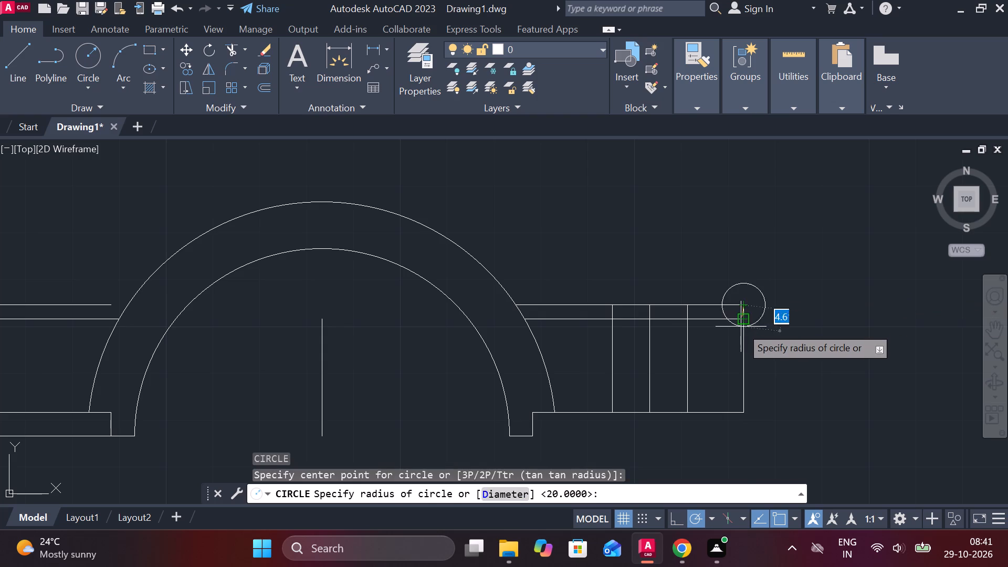
{"action": "scroll", "coordinate": [741, 327], "scroll_direction": "up", "scroll_amount": 2}
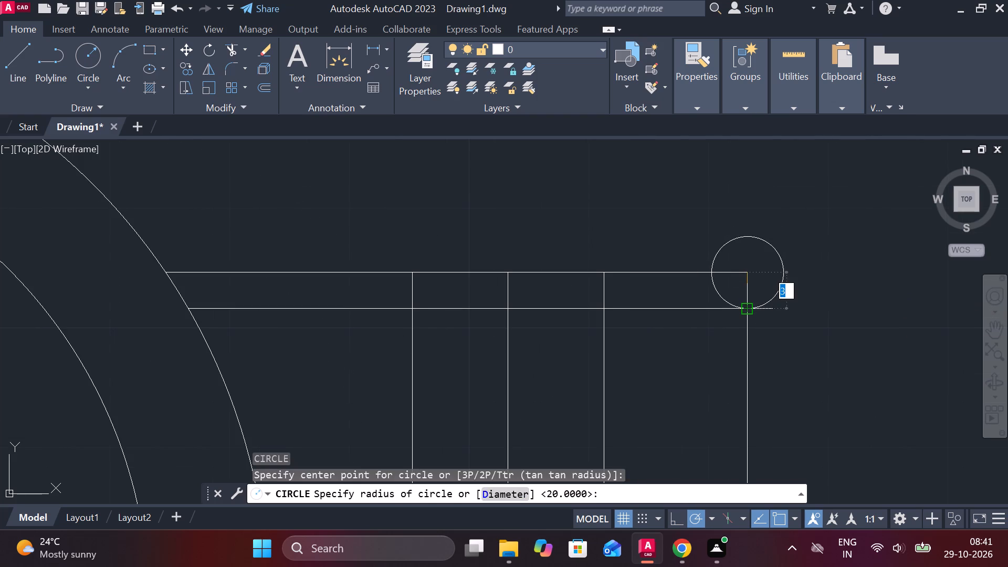
{"action": "left_click", "coordinate": [745, 306]}
Trim the radius 3 circle and the corner lines inside it, leaving a concave quarter arc at the right arm's outer corner.
{"action": "type", "text": "TR"}
{"action": "key", "text": "space"}
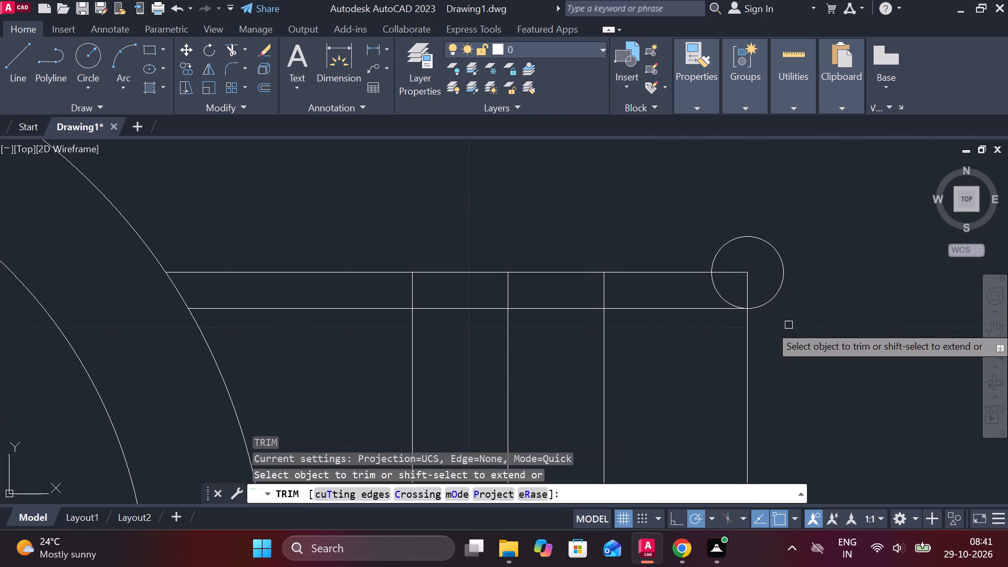
{"action": "left_click", "coordinate": [747, 293]}
{"action": "left_click", "coordinate": [740, 275]}
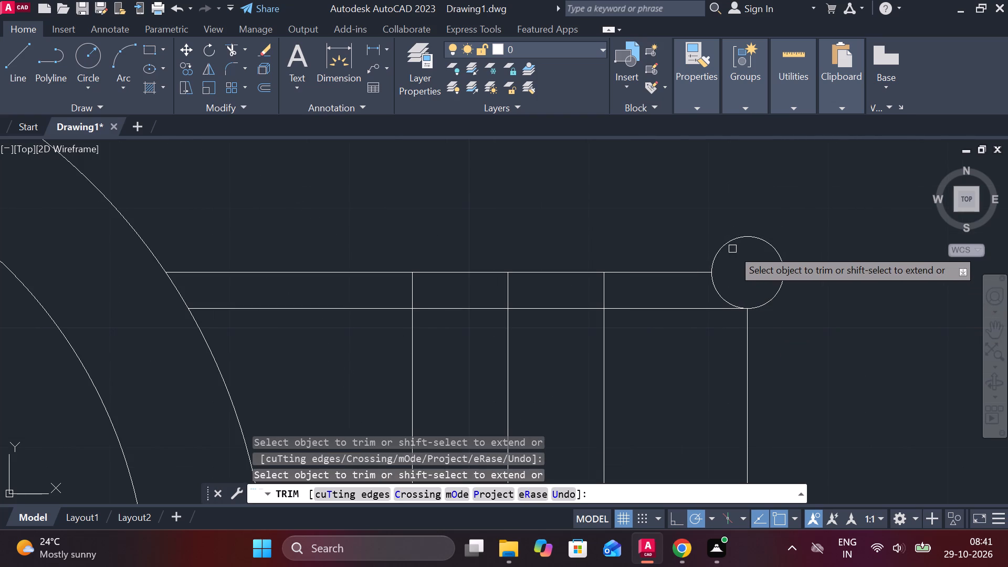
{"action": "left_click", "coordinate": [727, 249]}
{"action": "scroll", "coordinate": [837, 331], "scroll_direction": "down", "scroll_amount": 1}
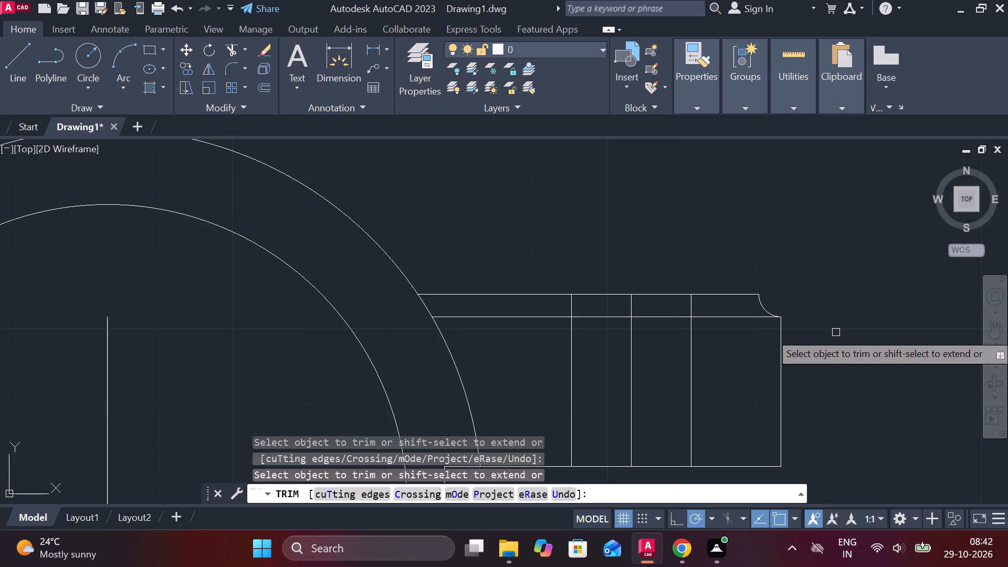
{"action": "scroll", "coordinate": [516, 278], "scroll_direction": "up", "scroll_amount": 1}
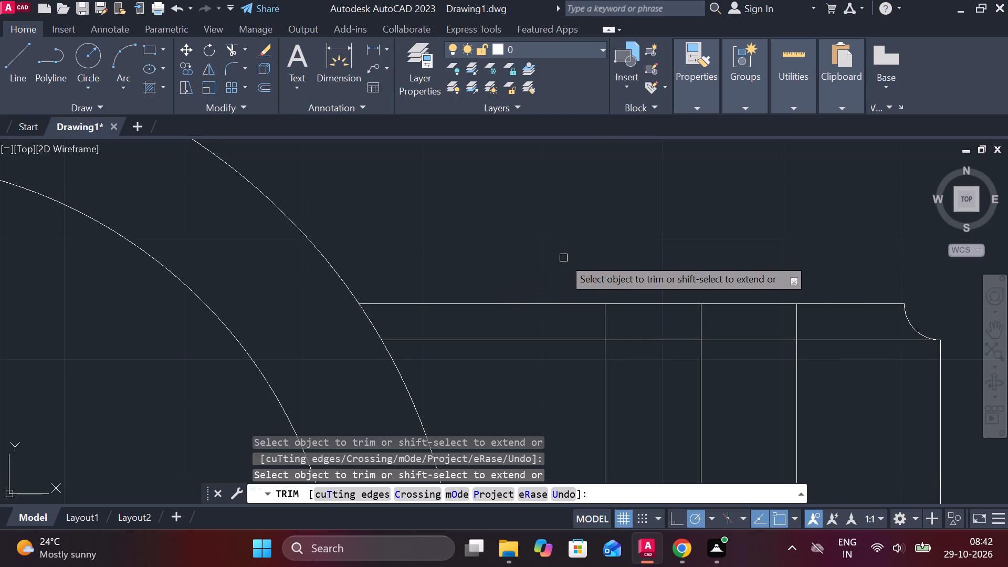
{"action": "scroll", "coordinate": [603, 251], "scroll_direction": "down", "scroll_amount": 2}
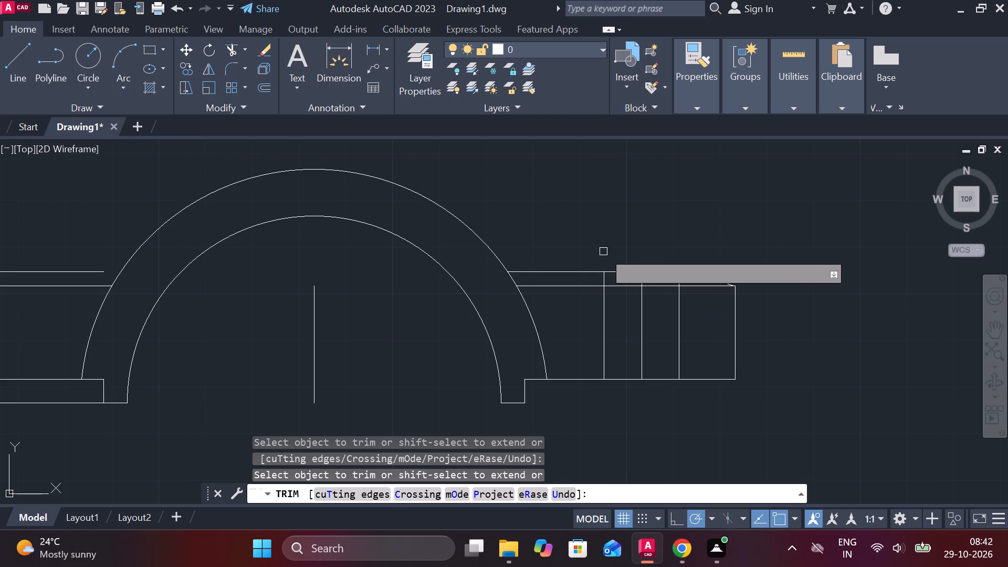
{"action": "scroll", "coordinate": [603, 253], "scroll_direction": "down", "scroll_amount": 1}
{"action": "key", "text": "Escape"}
Draw a vertical projection line from the inner-side quadrant of the top view's right outer circle down into the arc view's right arm.
{"action": "scroll", "coordinate": [694, 260], "scroll_direction": "down", "scroll_amount": 2}
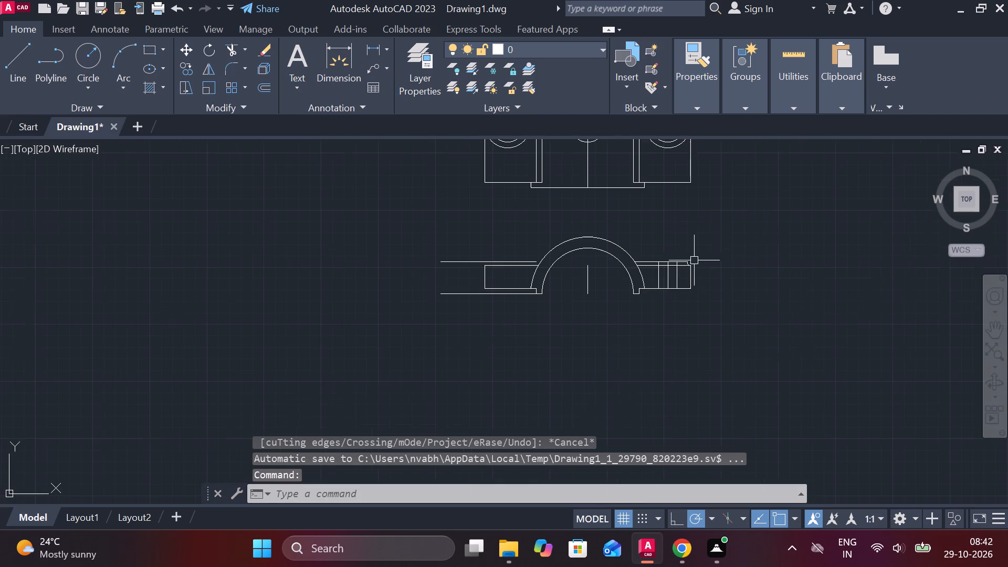
{"action": "middle_click_drag", "start_coordinate": [699, 277], "coordinate": [693, 360]}
{"action": "key", "text": "l"}
{"action": "key", "text": "Return"}
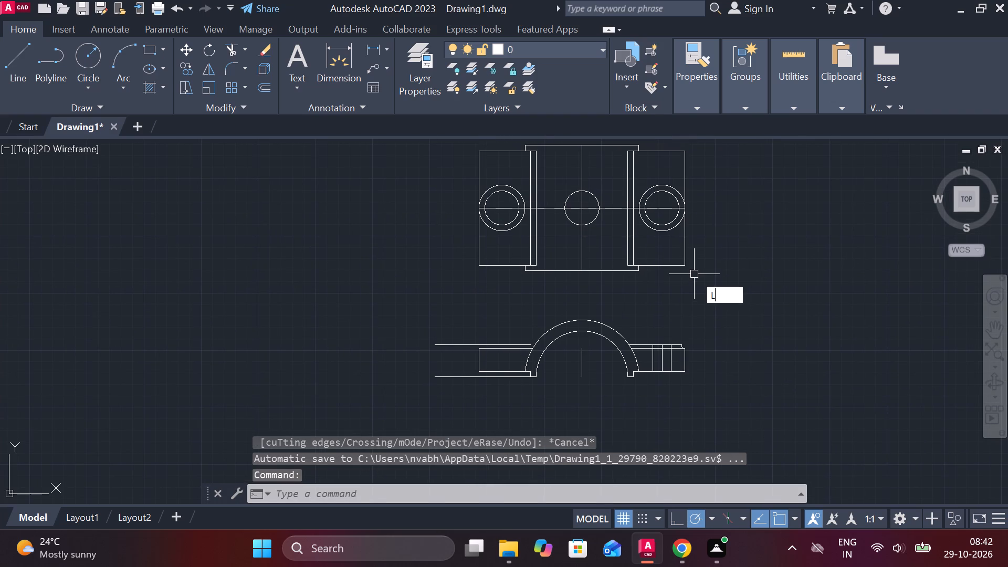
{"action": "scroll", "coordinate": [623, 244], "scroll_direction": "up", "scroll_amount": 2}
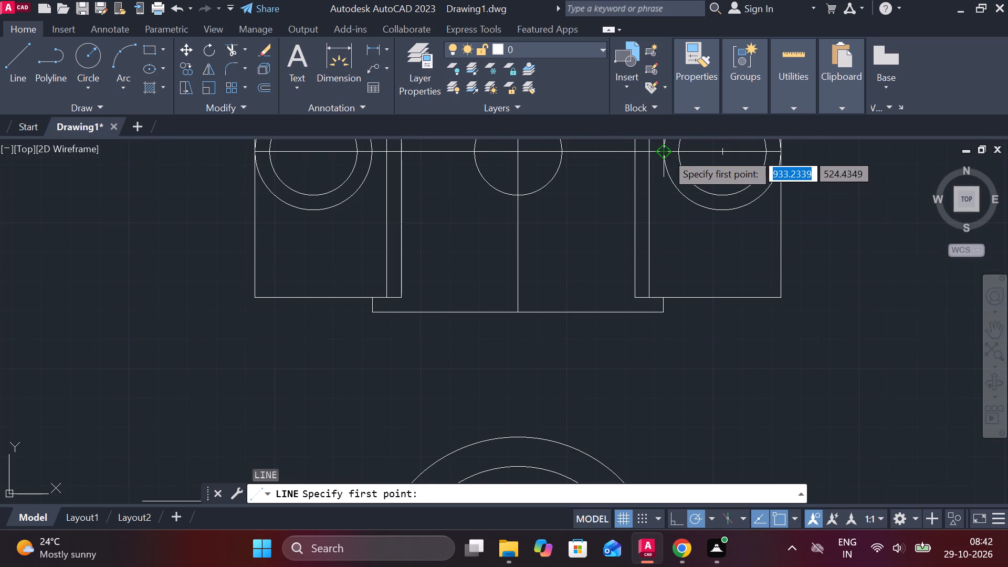
{"action": "left_click", "coordinate": [666, 153]}
{"action": "scroll", "coordinate": [666, 305], "scroll_direction": "down", "scroll_amount": 2}
{"action": "scroll", "coordinate": [666, 411], "scroll_direction": "up", "scroll_amount": 3}
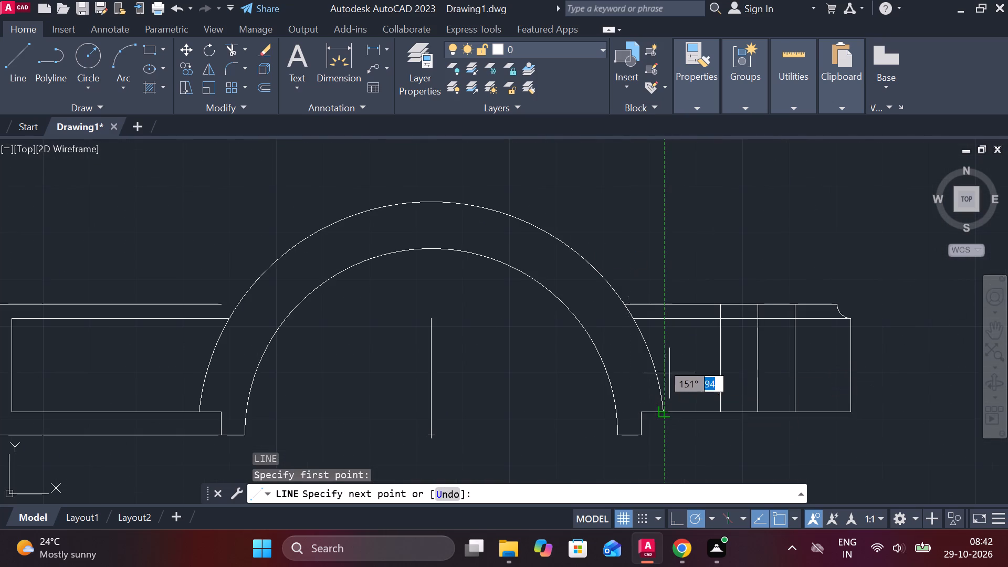
{"action": "scroll", "coordinate": [674, 332], "scroll_direction": "up", "scroll_amount": 3}
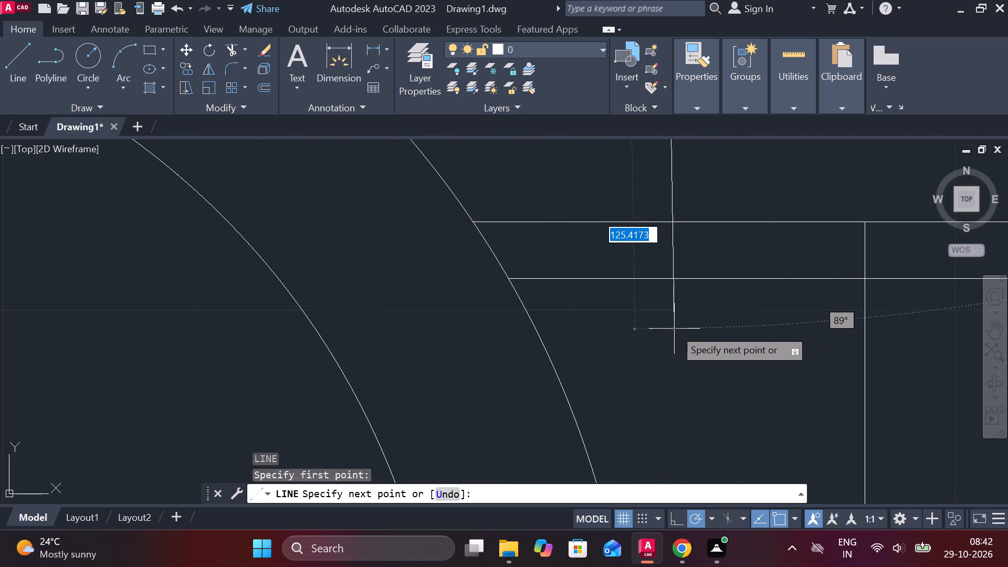
{"action": "left_click", "coordinate": [643, 319]}
{"action": "key", "text": "Escape"}
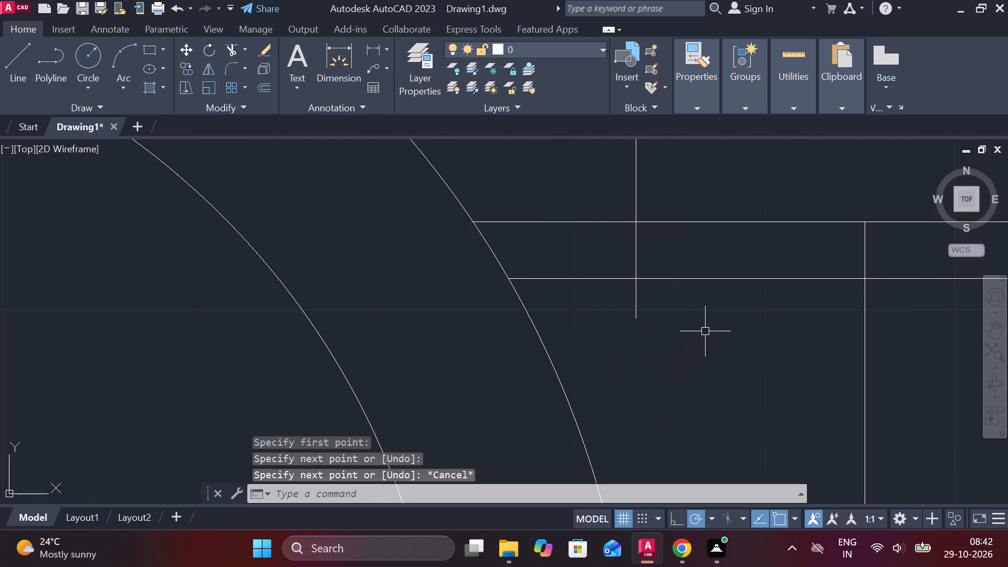
Trim the projection line above and below the right arm's two upper horizontal lines, keeping only the segment between them.
{"action": "type", "text": "TR"}
{"action": "key", "text": "space"}
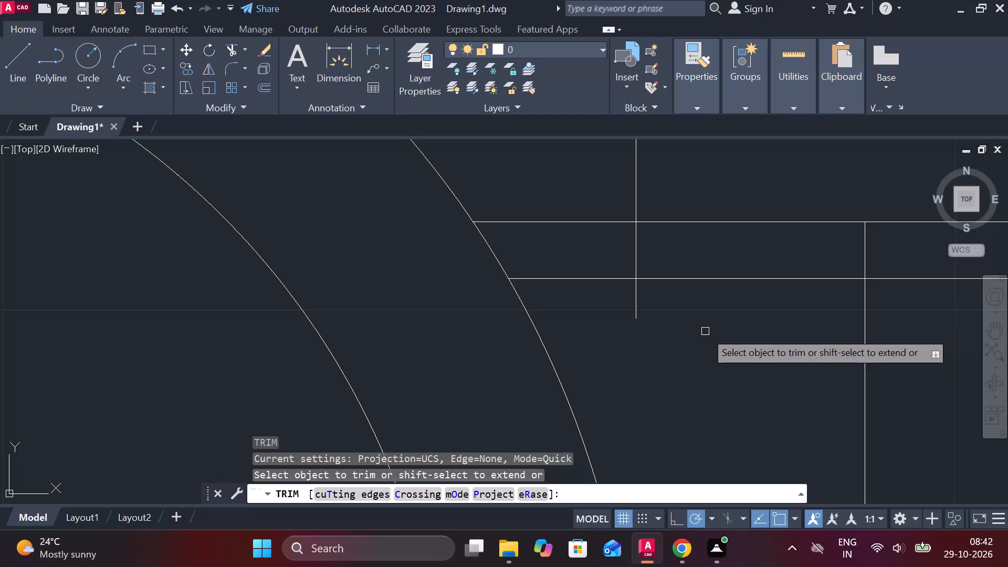
{"action": "left_click", "coordinate": [639, 314]}
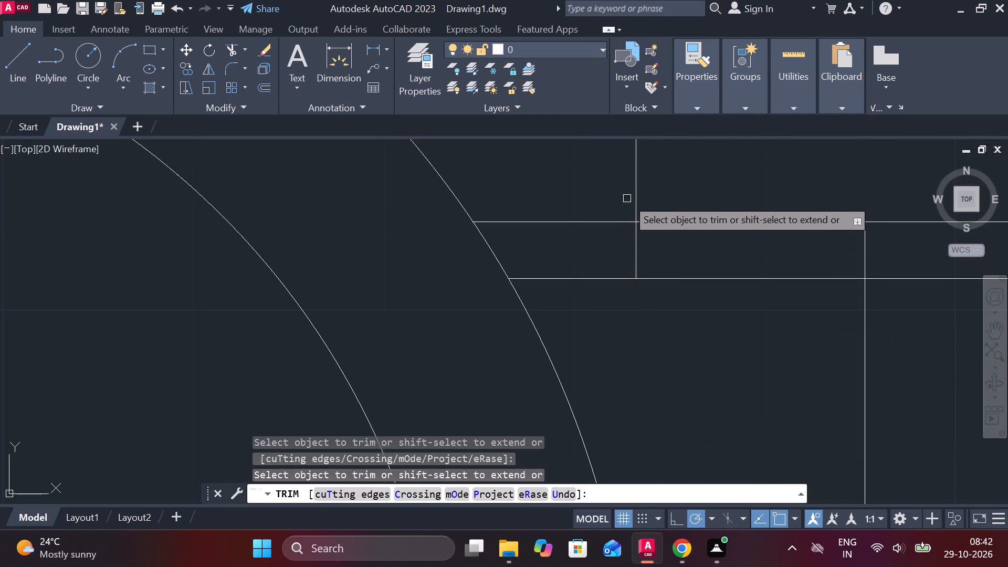
{"action": "left_click", "coordinate": [635, 176]}
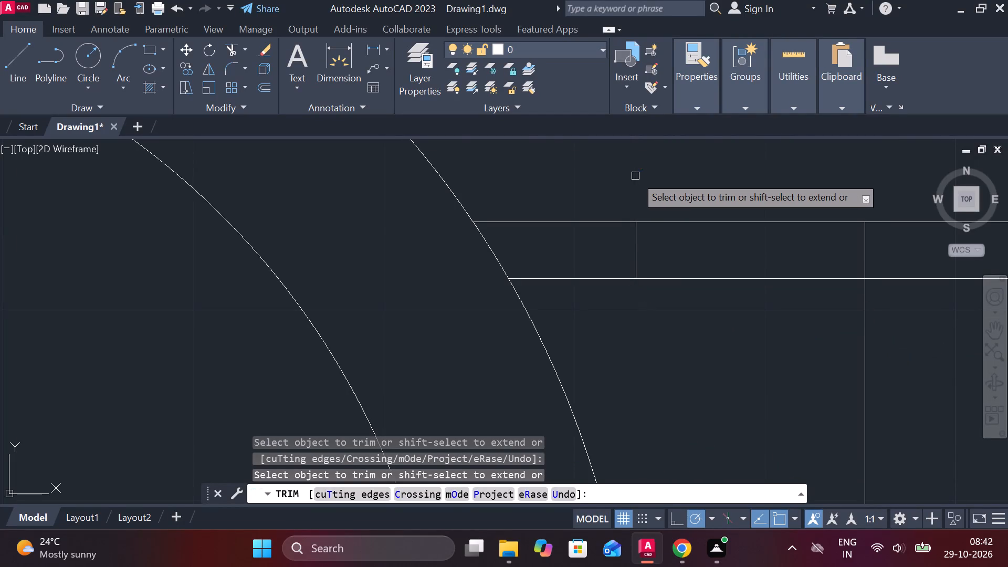
{"action": "scroll", "coordinate": [635, 176], "scroll_direction": "down", "scroll_amount": 3}
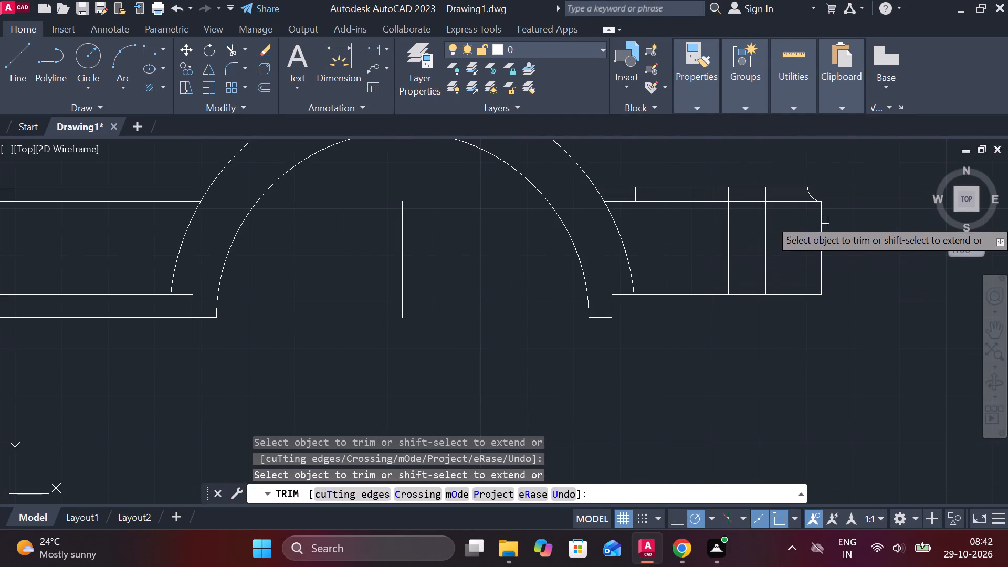
{"action": "middle_click_drag", "start_coordinate": [852, 280], "coordinate": [827, 402]}
{"action": "scroll", "coordinate": [792, 324], "scroll_direction": "down", "scroll_amount": 2}
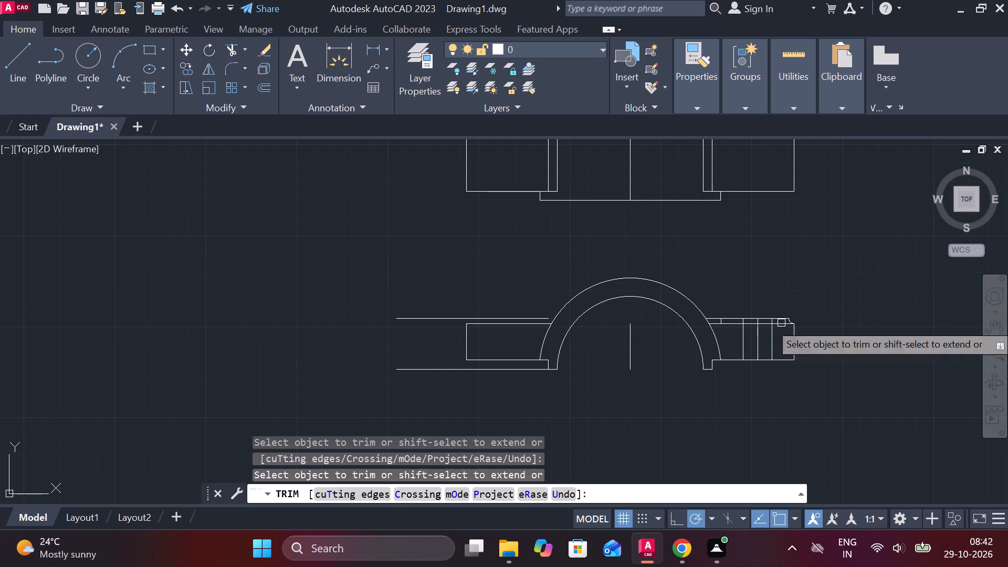
{"action": "scroll", "coordinate": [774, 379], "scroll_direction": "up", "scroll_amount": 2}
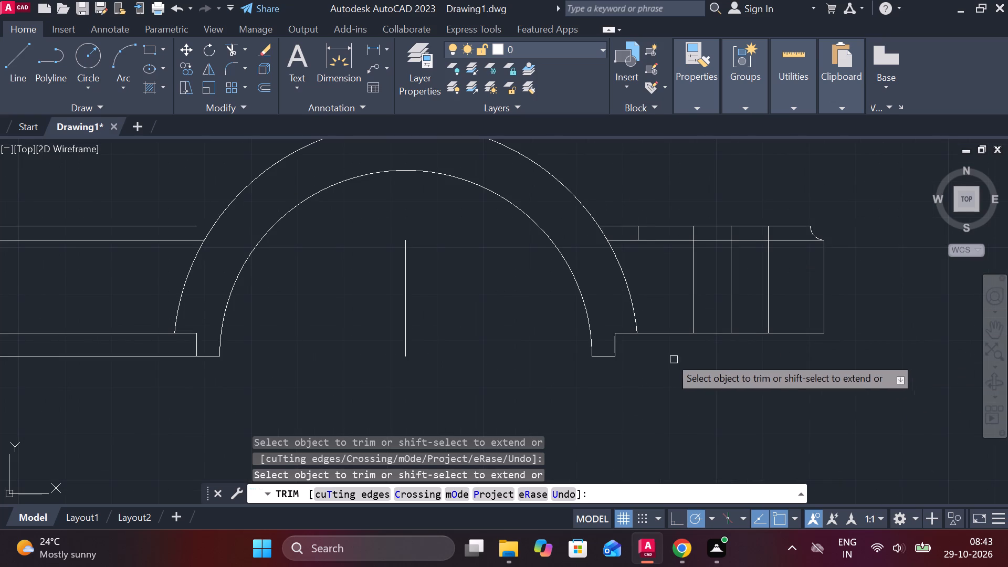
{"action": "scroll", "coordinate": [629, 259], "scroll_direction": "up", "scroll_amount": 3}
{"action": "middle_click_drag", "start_coordinate": [684, 289], "coordinate": [694, 351]}
{"action": "key", "text": "Escape"}
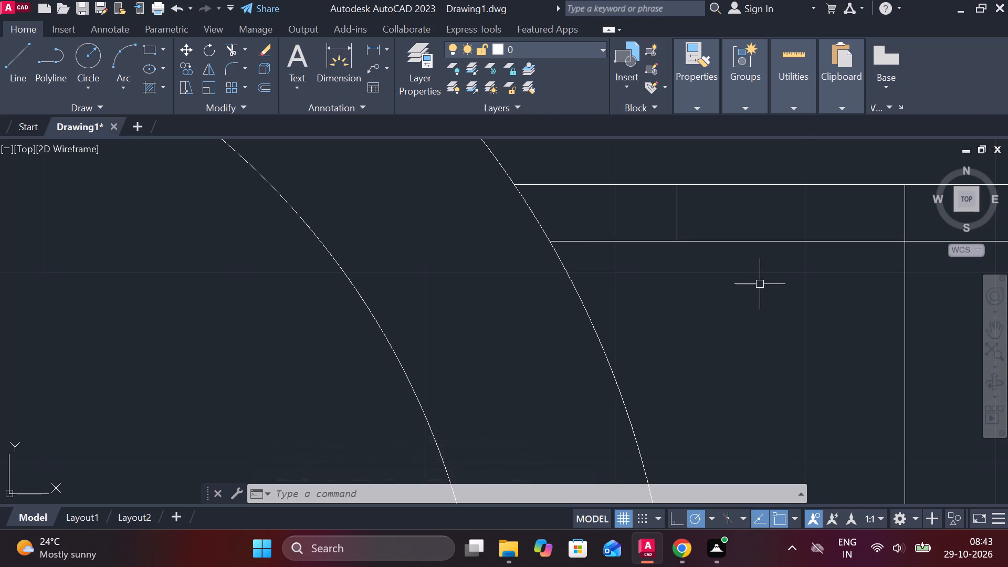
Trim the right arm's topmost horizontal line between the outer R50 arc and the short vertical line.
{"action": "type", "text": "TR"}
{"action": "key", "text": "space"}
{"action": "left_click", "coordinate": [571, 184]}
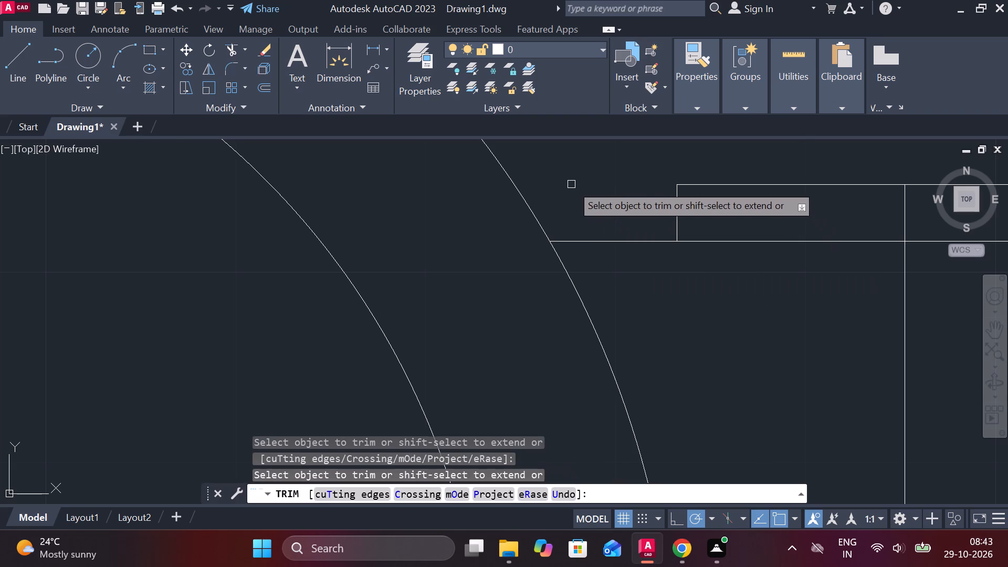
{"action": "scroll", "coordinate": [684, 301], "scroll_direction": "down", "scroll_amount": 2}
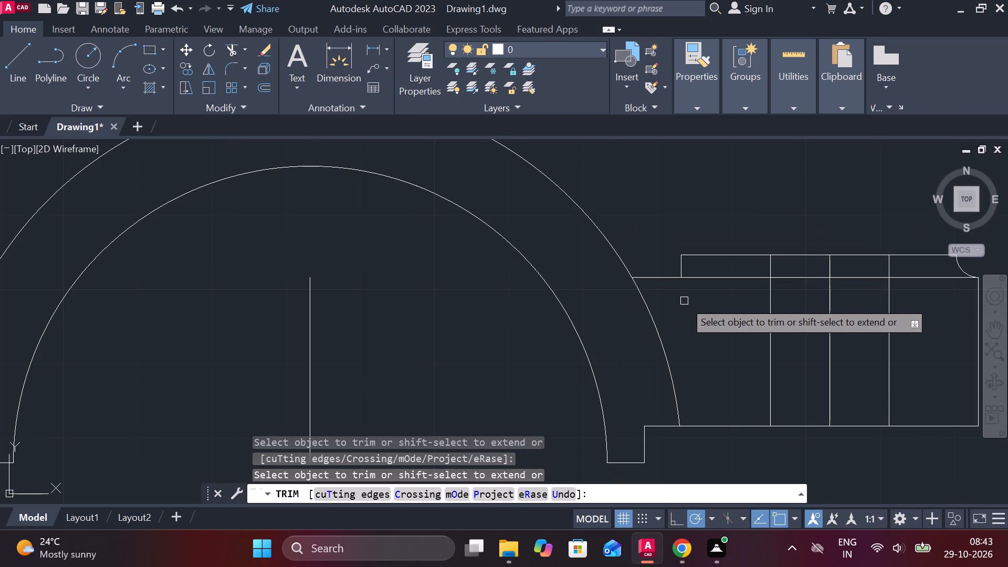
{"action": "key", "text": "Escape"}
Draw a tangent-tangent circle of radius 6 touching the outer R50 arc and the right arm's lower of the two upper horizontal lines.
{"action": "scroll", "coordinate": [629, 231], "scroll_direction": "up", "scroll_amount": 2}
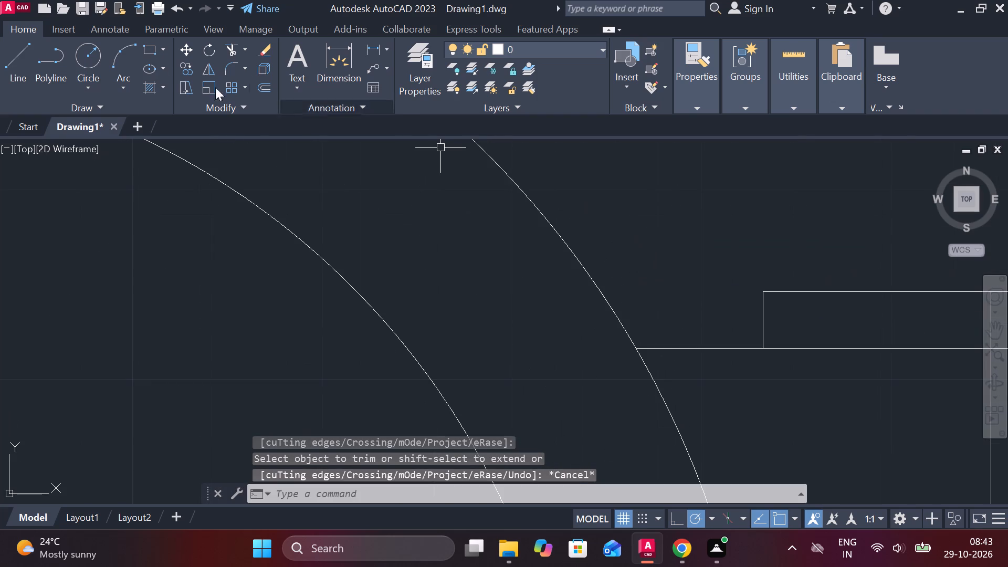
{"action": "left_click", "coordinate": [82, 89]}
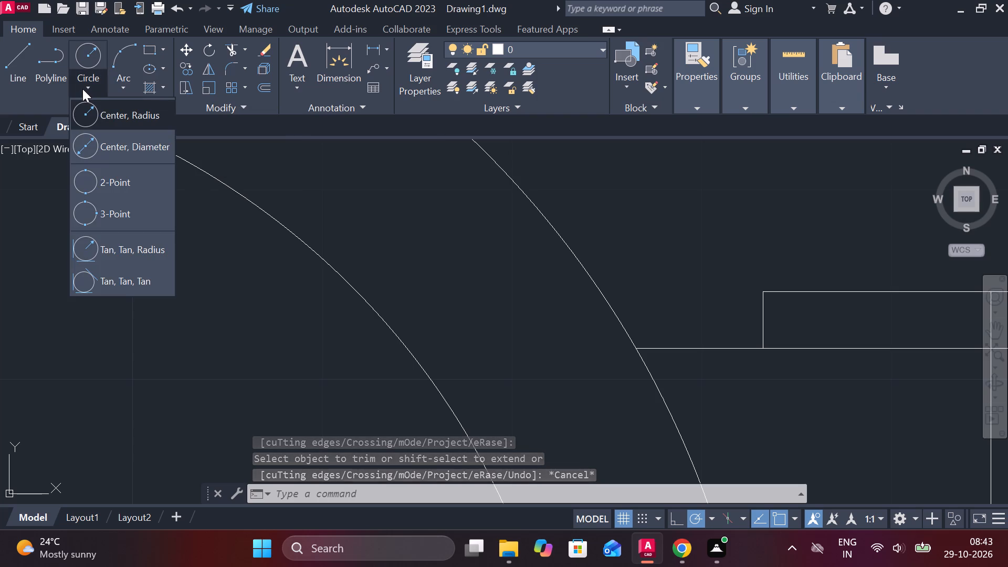
{"action": "left_click", "coordinate": [155, 244]}
{"action": "left_click", "coordinate": [611, 300]}
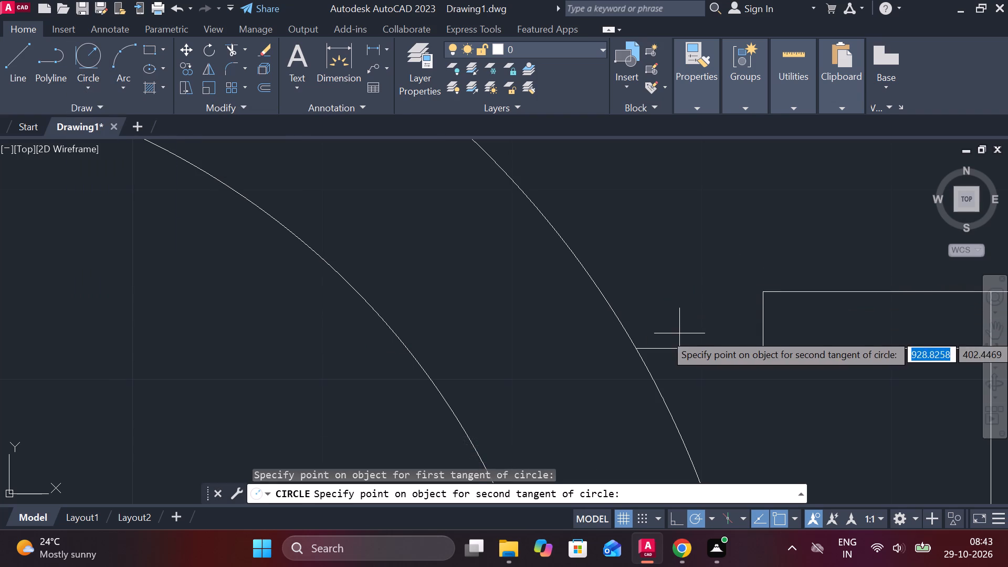
{"action": "left_click", "coordinate": [682, 343]}
{"action": "key", "text": "6"}
{"action": "key", "text": "Return"}
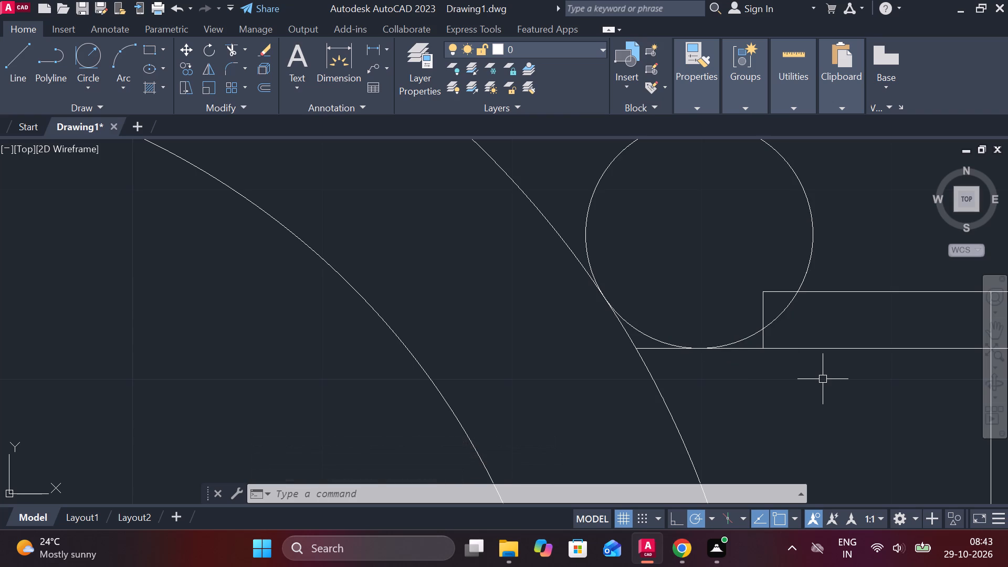
Trim the radius 6 circle to the lower arc between the outer R50 arc and the short vertical line.
{"action": "type", "text": "TR"}
{"action": "key", "text": "space"}
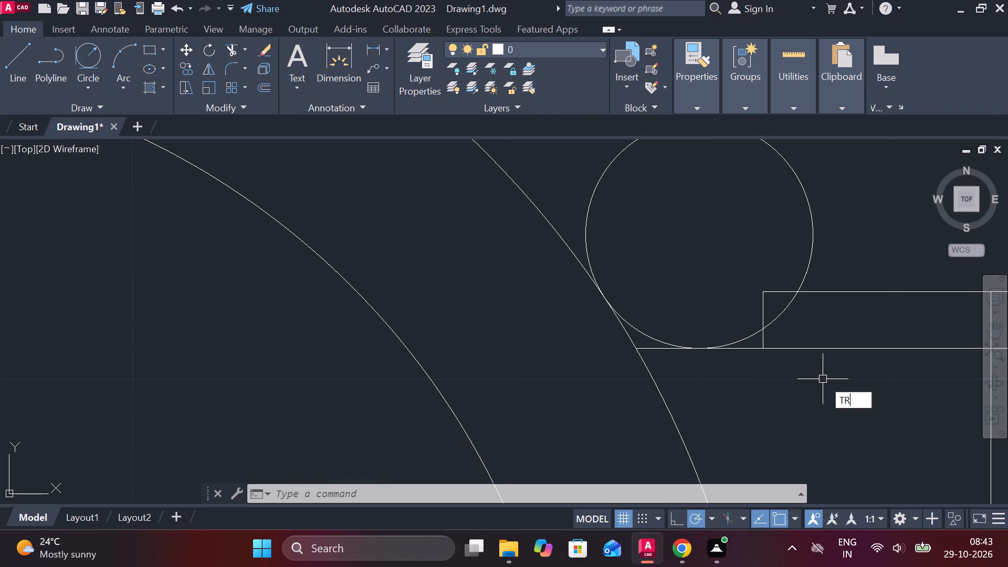
{"action": "left_click", "coordinate": [580, 208]}
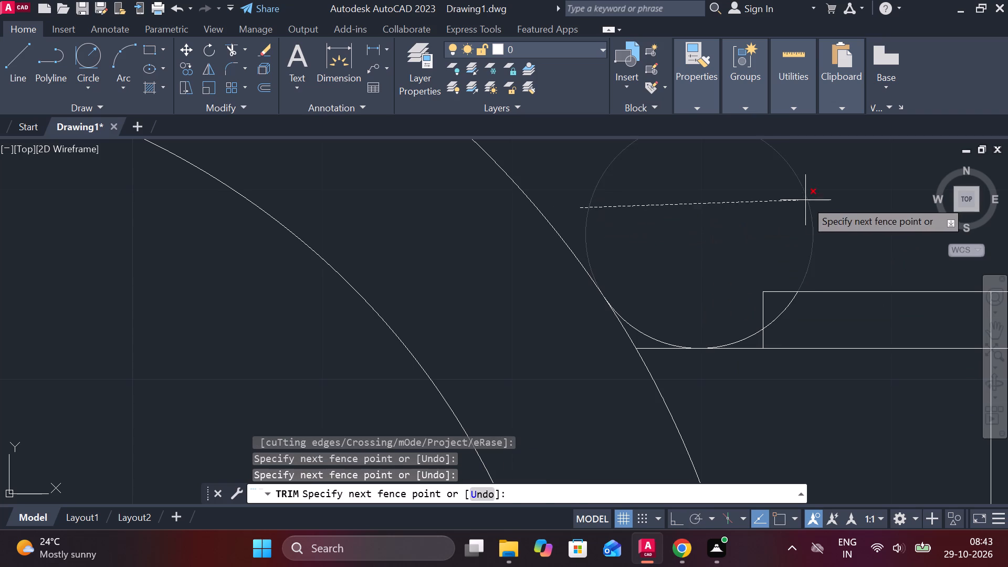
{"action": "left_click", "coordinate": [808, 198]}
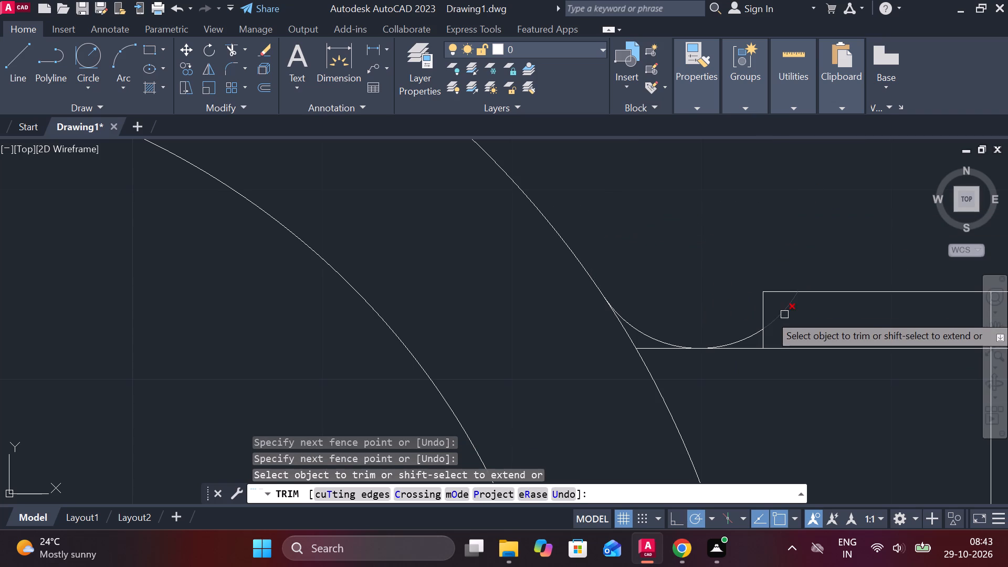
{"action": "left_click", "coordinate": [784, 314]}
Trim the short vertical line below the radius 6 arc and the horizontal line from the R50 arc to the arm's first hole line.
{"action": "left_click", "coordinate": [765, 340]}
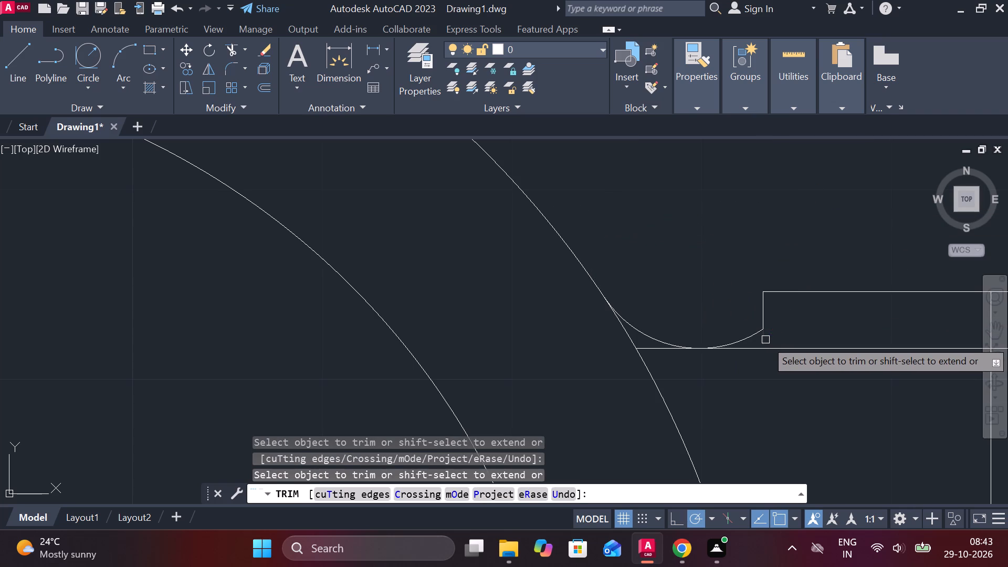
{"action": "left_click", "coordinate": [645, 351]}
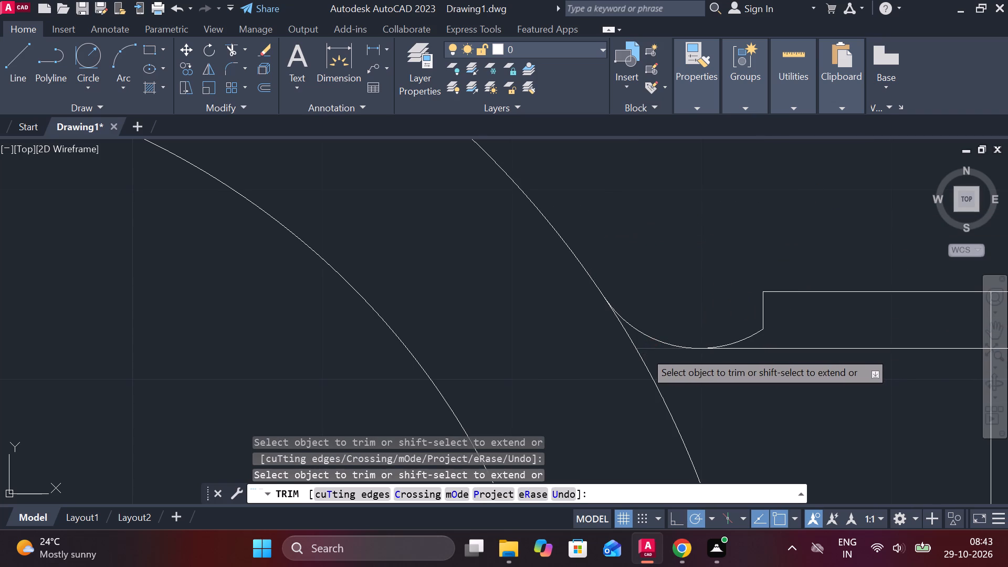
{"action": "scroll", "coordinate": [751, 362], "scroll_direction": "down", "scroll_amount": 3}
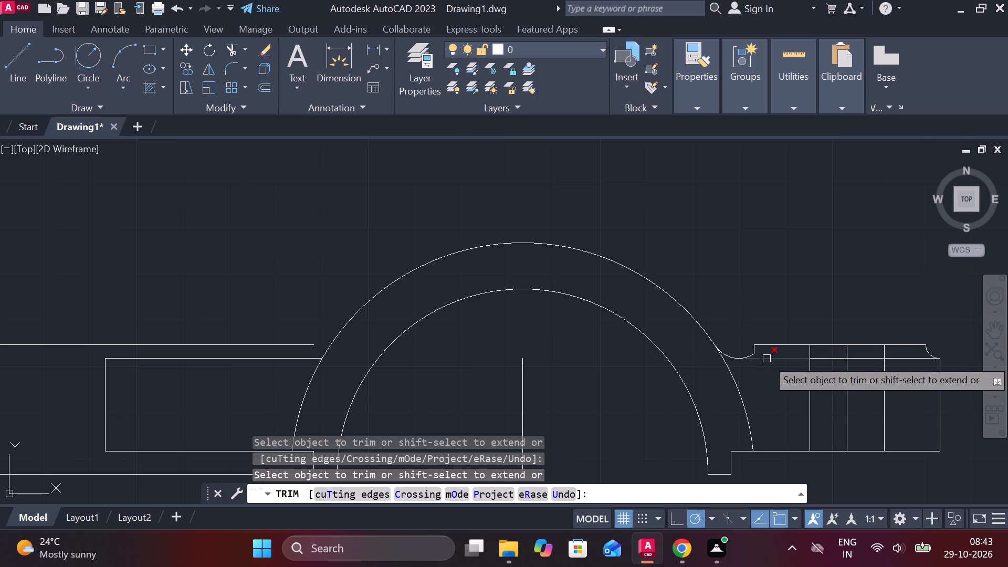
{"action": "left_click", "coordinate": [766, 359]}
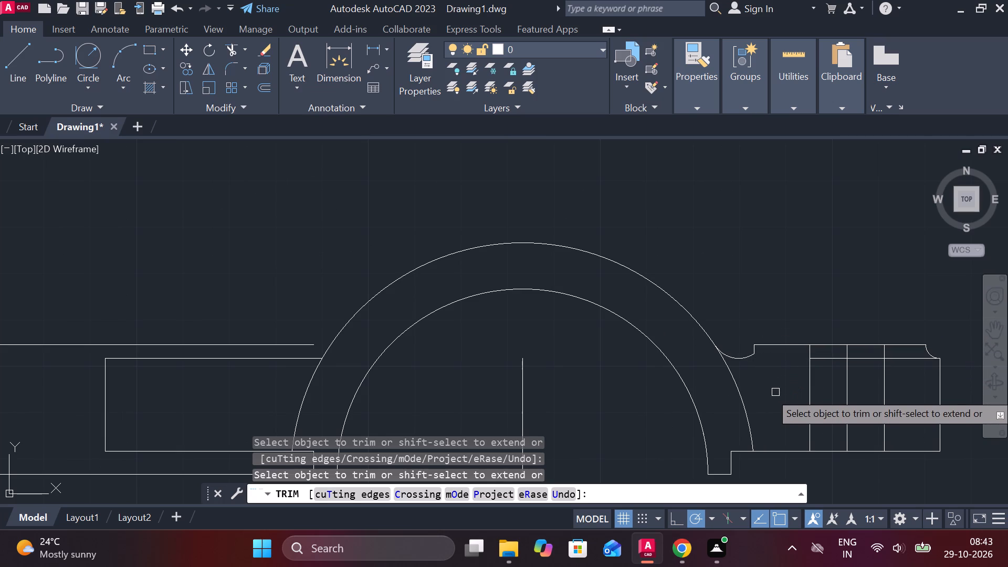
{"action": "scroll", "coordinate": [775, 392], "scroll_direction": "down", "scroll_amount": 3}
{"action": "scroll", "coordinate": [804, 412], "scroll_direction": "up", "scroll_amount": 1}
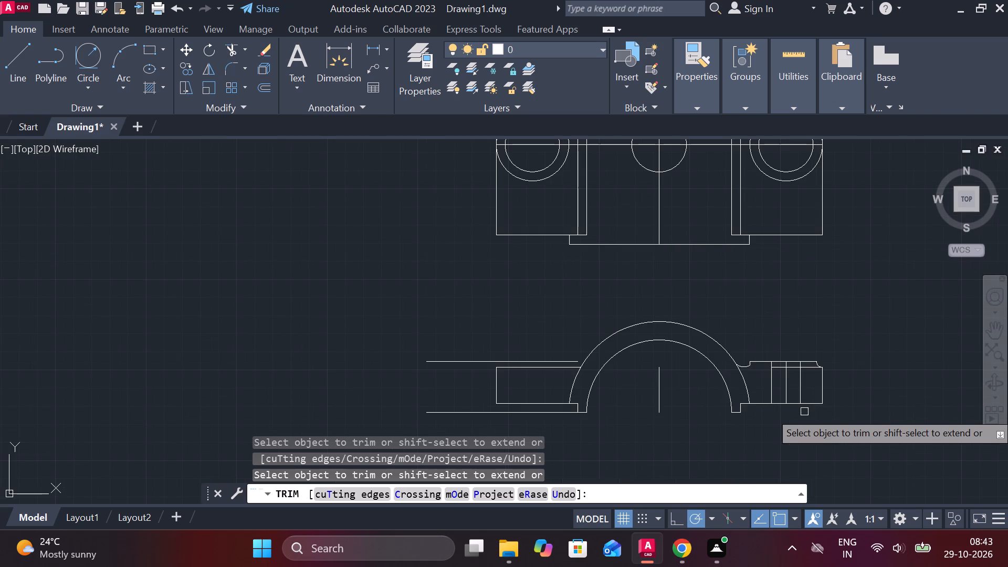
Undo the trims at the right arm's inner corner back to the full radius 6 circle, short vertical line and lower horizontal line.
{"action": "middle_click_drag", "start_coordinate": [823, 411], "coordinate": [743, 398]}
{"action": "scroll", "coordinate": [635, 366], "scroll_direction": "up", "scroll_amount": 1}
{"action": "scroll", "coordinate": [678, 346], "scroll_direction": "up", "scroll_amount": 3}
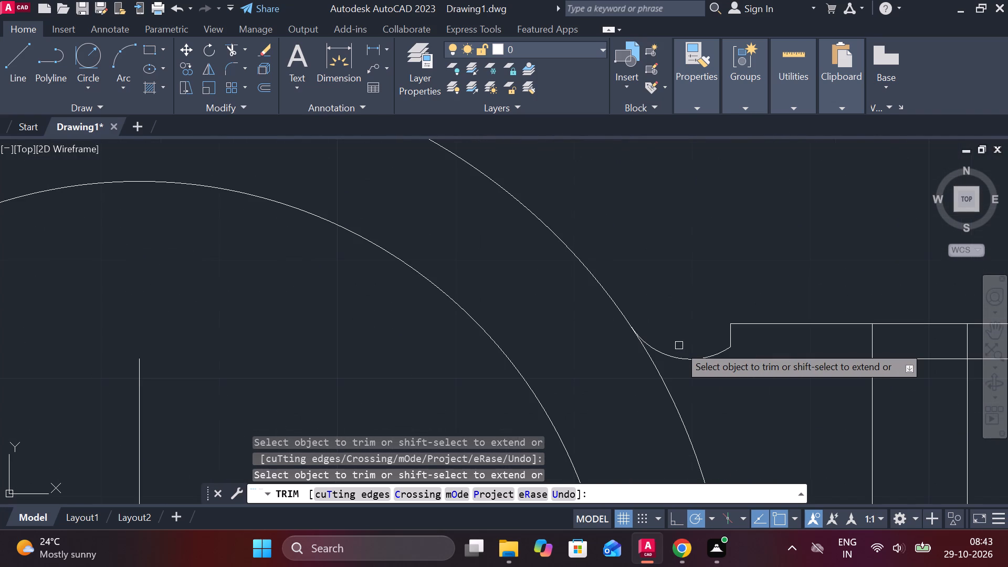
{"action": "key", "text": "ctrl+z"}
{"action": "key", "text": "ctrl+z"}
{"action": "key", "text": "ctrl+z"}
{"action": "key", "text": "ctrl+z"}
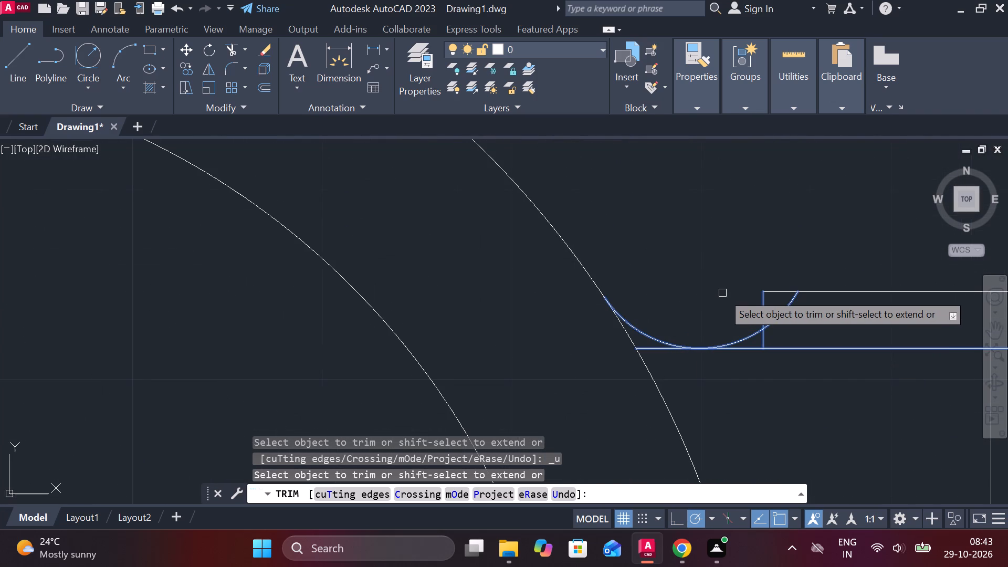
{"action": "key", "text": "ctrl+z"}
{"action": "key", "text": "Escape"}
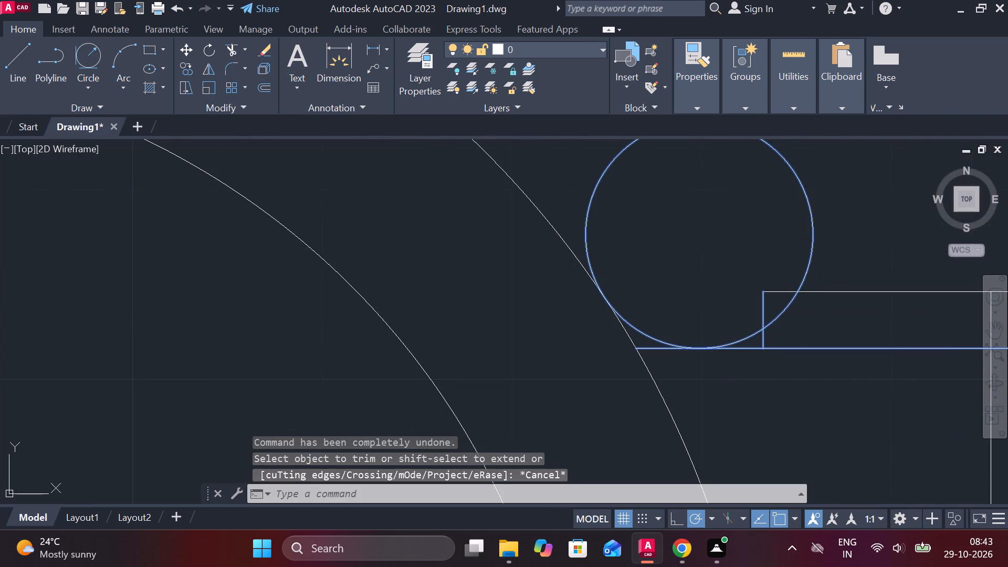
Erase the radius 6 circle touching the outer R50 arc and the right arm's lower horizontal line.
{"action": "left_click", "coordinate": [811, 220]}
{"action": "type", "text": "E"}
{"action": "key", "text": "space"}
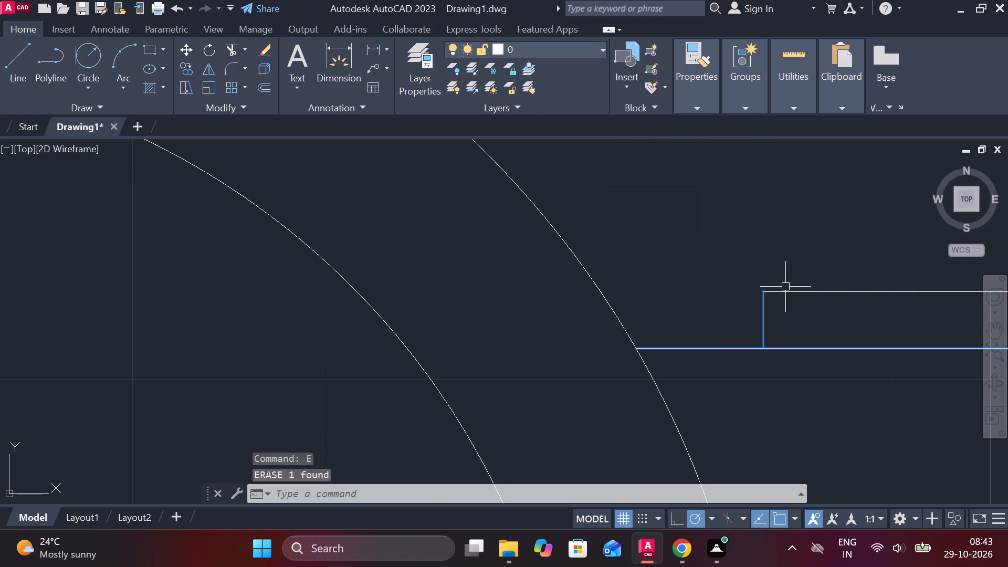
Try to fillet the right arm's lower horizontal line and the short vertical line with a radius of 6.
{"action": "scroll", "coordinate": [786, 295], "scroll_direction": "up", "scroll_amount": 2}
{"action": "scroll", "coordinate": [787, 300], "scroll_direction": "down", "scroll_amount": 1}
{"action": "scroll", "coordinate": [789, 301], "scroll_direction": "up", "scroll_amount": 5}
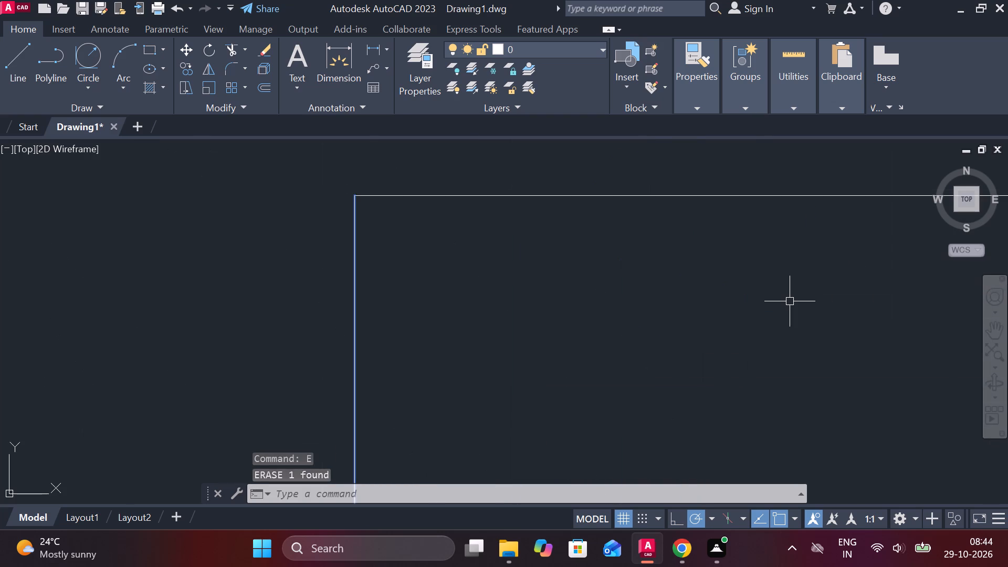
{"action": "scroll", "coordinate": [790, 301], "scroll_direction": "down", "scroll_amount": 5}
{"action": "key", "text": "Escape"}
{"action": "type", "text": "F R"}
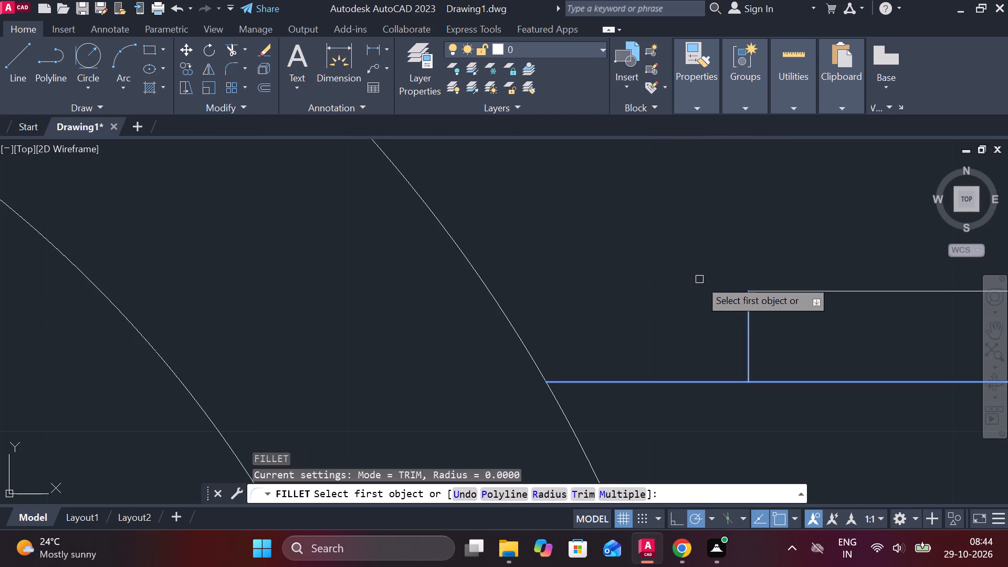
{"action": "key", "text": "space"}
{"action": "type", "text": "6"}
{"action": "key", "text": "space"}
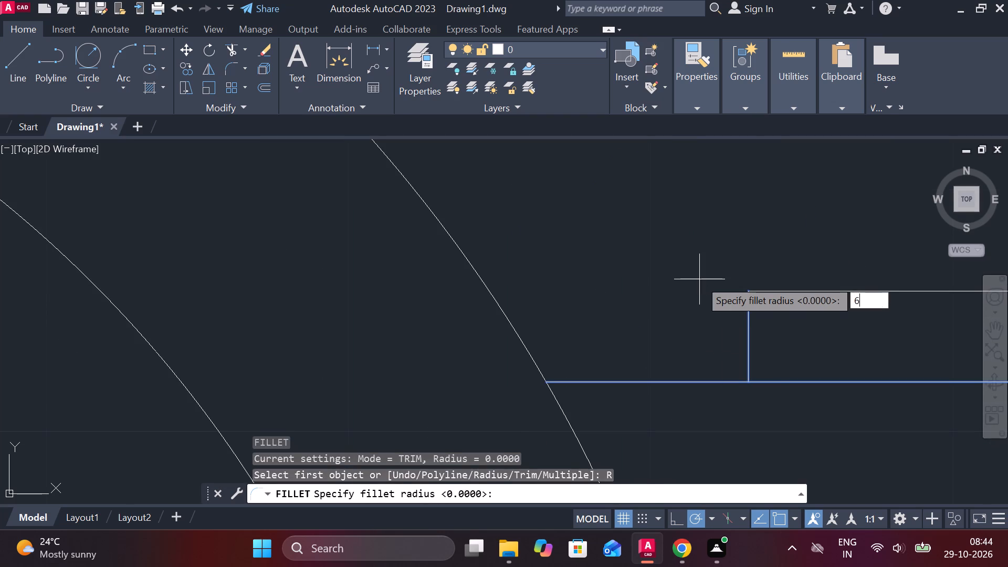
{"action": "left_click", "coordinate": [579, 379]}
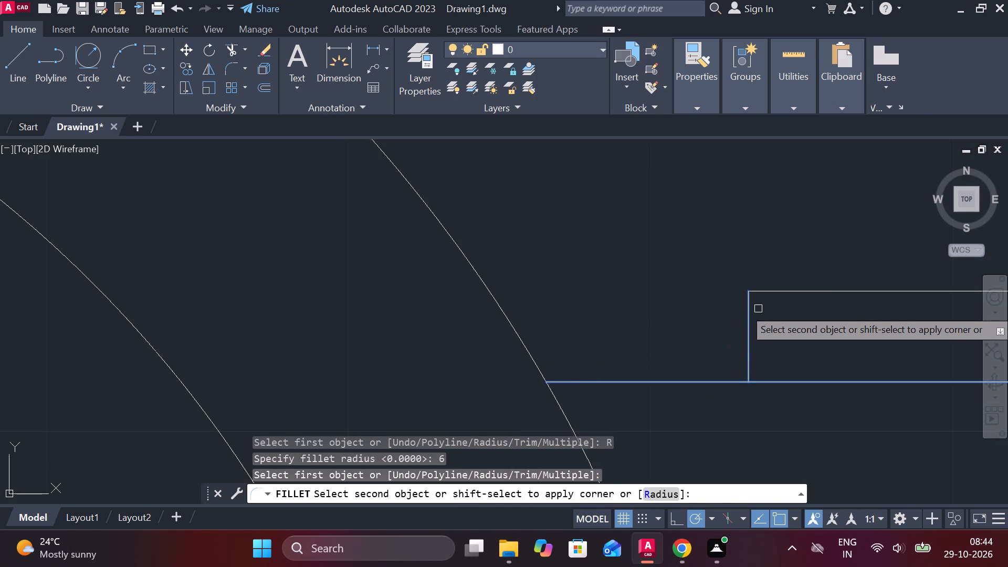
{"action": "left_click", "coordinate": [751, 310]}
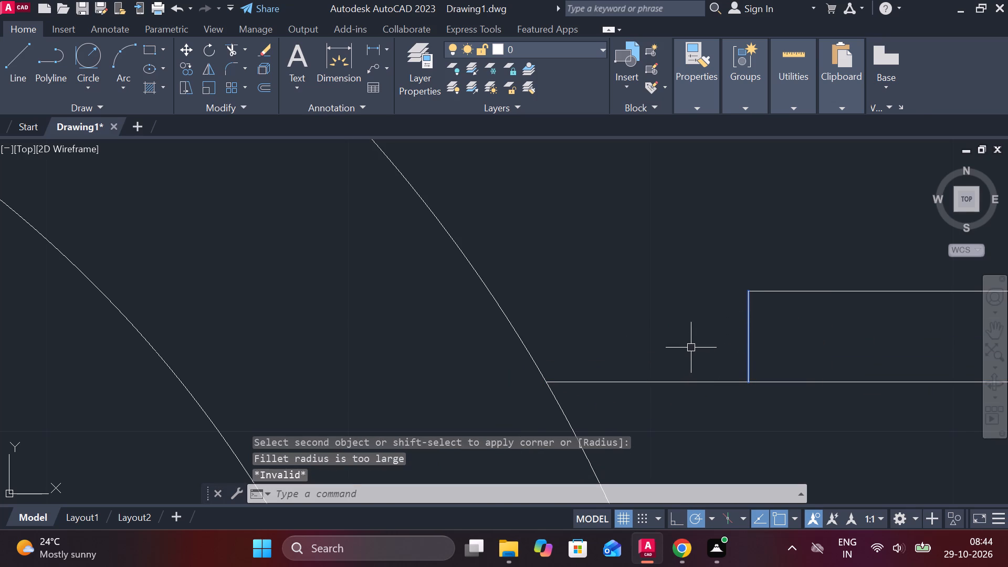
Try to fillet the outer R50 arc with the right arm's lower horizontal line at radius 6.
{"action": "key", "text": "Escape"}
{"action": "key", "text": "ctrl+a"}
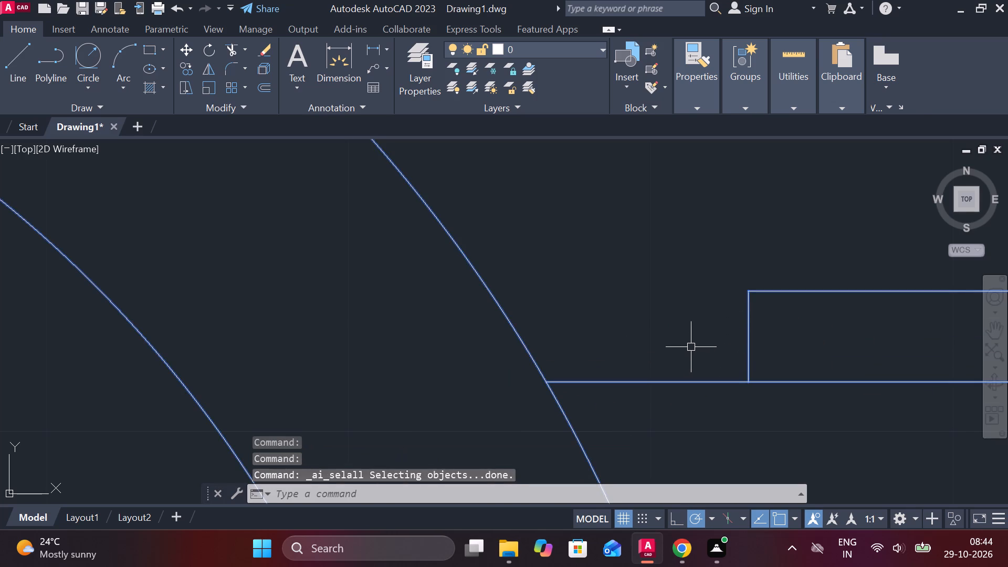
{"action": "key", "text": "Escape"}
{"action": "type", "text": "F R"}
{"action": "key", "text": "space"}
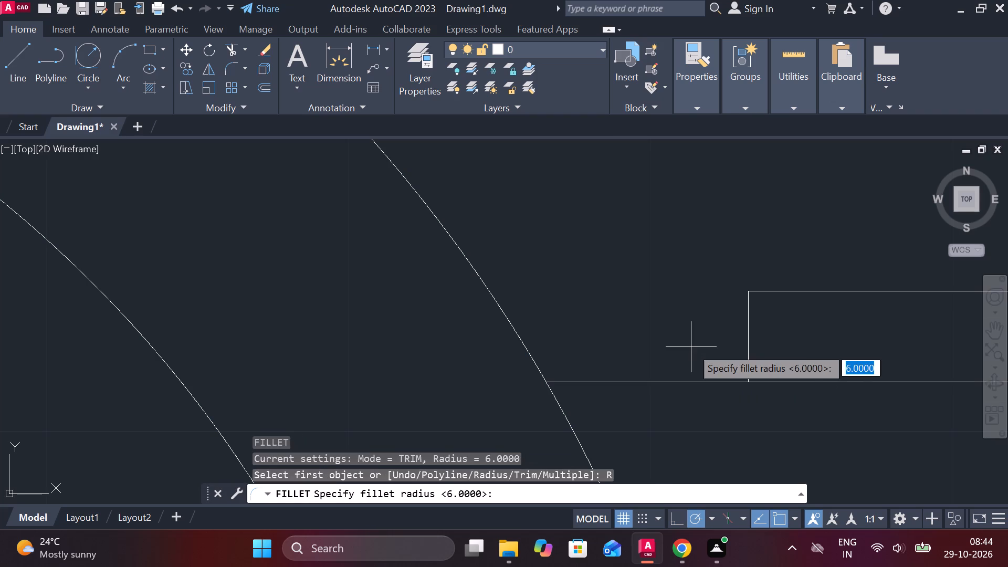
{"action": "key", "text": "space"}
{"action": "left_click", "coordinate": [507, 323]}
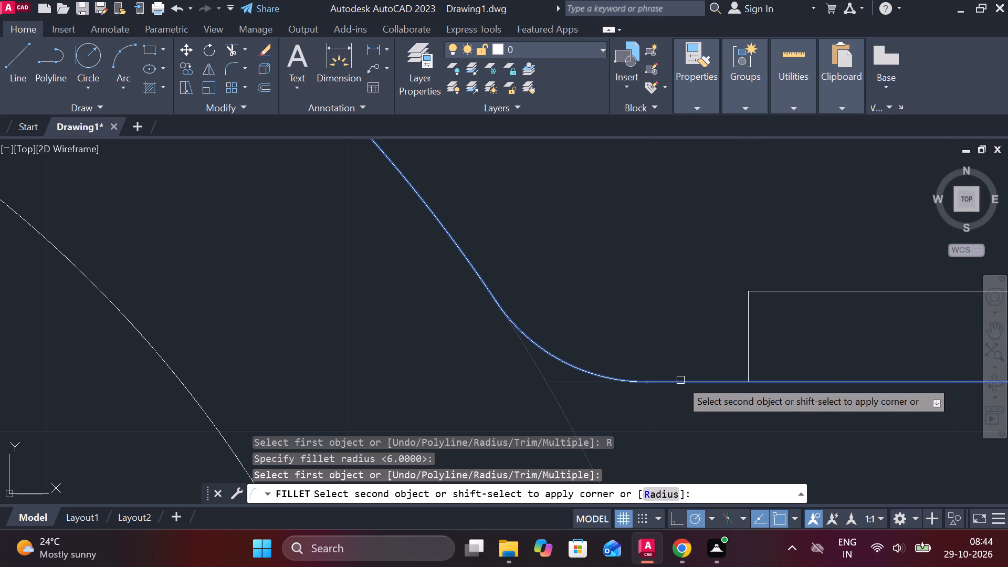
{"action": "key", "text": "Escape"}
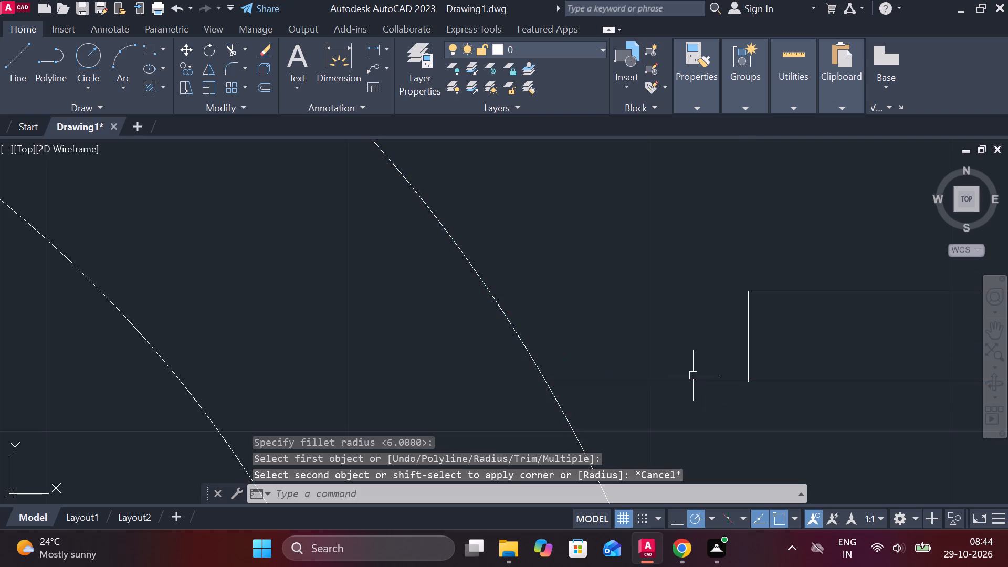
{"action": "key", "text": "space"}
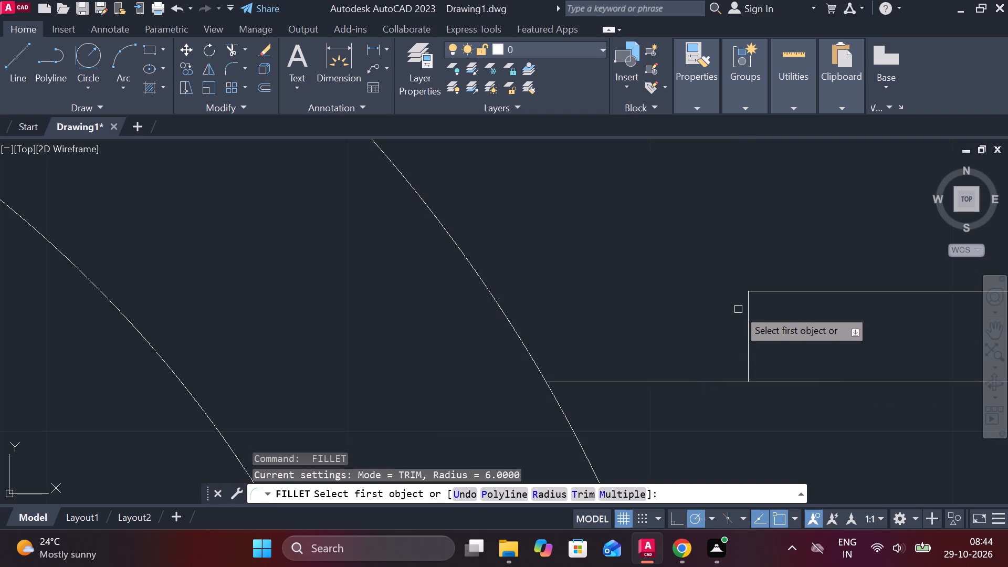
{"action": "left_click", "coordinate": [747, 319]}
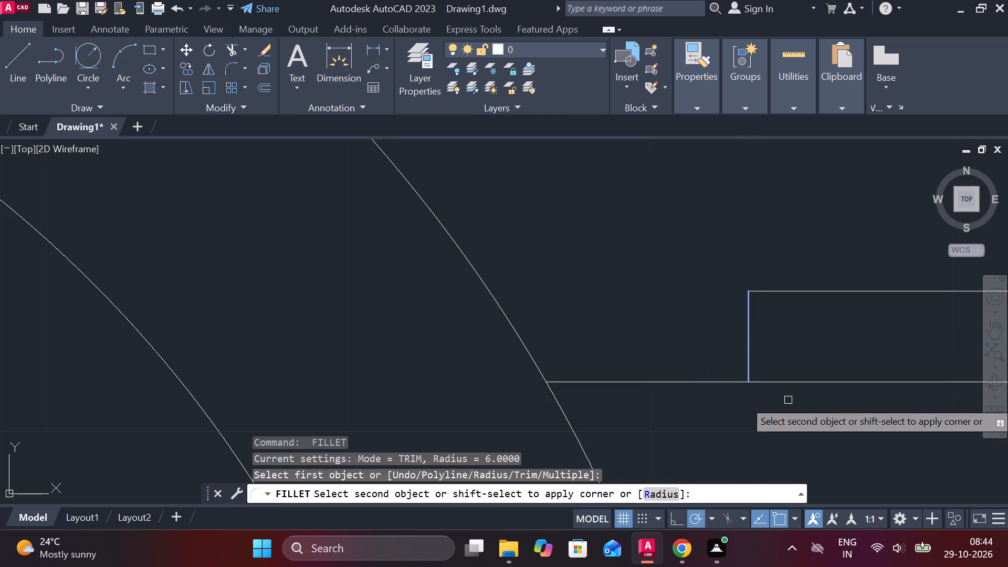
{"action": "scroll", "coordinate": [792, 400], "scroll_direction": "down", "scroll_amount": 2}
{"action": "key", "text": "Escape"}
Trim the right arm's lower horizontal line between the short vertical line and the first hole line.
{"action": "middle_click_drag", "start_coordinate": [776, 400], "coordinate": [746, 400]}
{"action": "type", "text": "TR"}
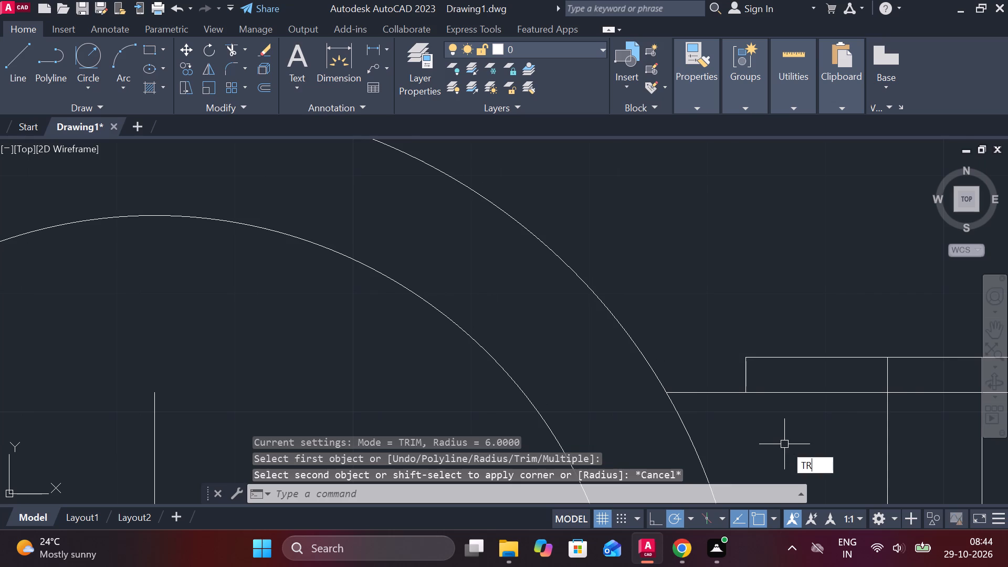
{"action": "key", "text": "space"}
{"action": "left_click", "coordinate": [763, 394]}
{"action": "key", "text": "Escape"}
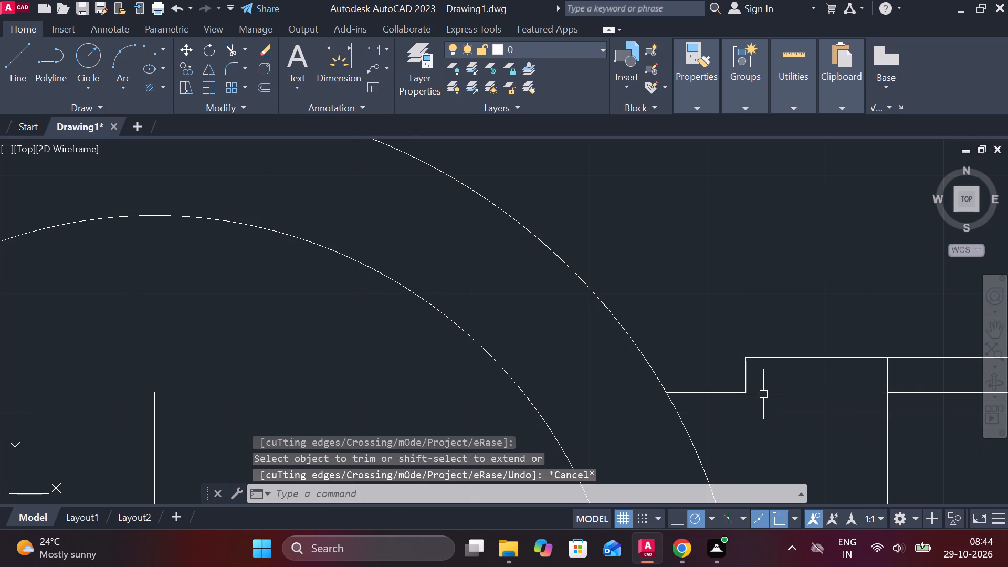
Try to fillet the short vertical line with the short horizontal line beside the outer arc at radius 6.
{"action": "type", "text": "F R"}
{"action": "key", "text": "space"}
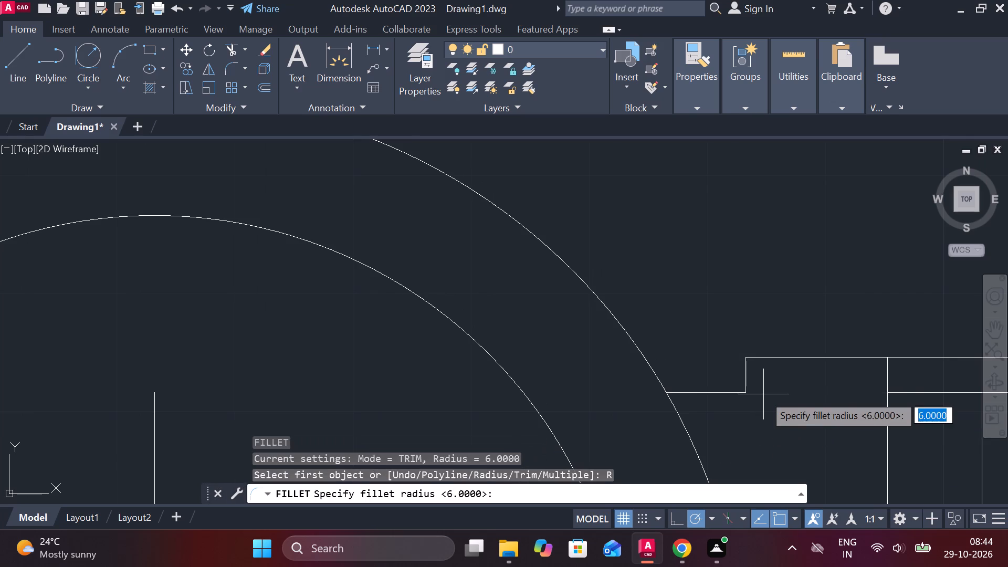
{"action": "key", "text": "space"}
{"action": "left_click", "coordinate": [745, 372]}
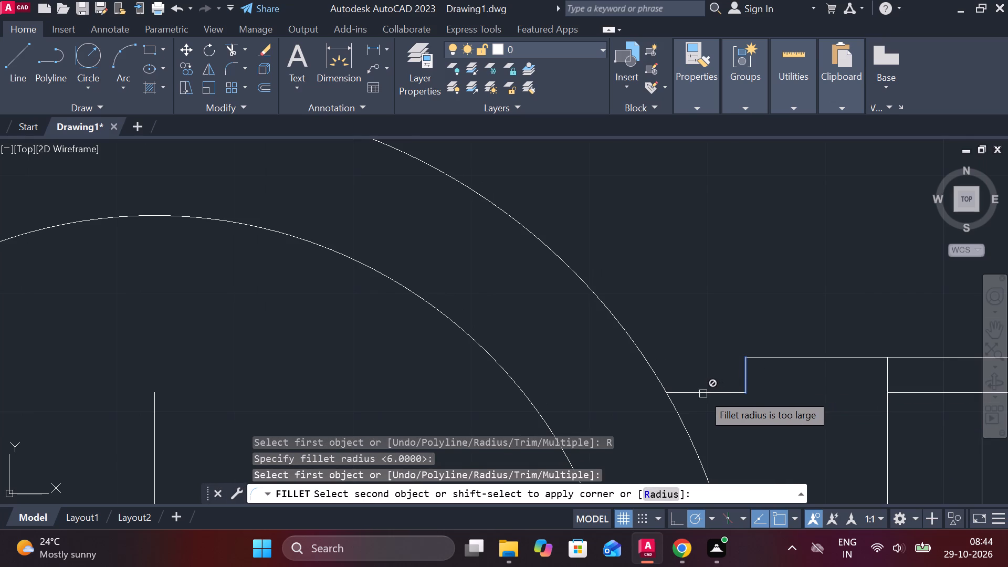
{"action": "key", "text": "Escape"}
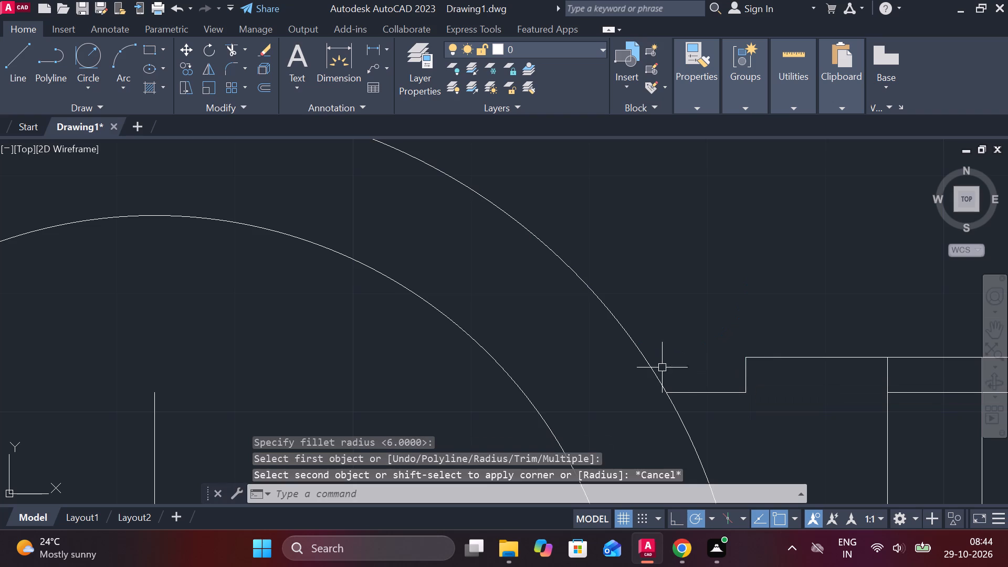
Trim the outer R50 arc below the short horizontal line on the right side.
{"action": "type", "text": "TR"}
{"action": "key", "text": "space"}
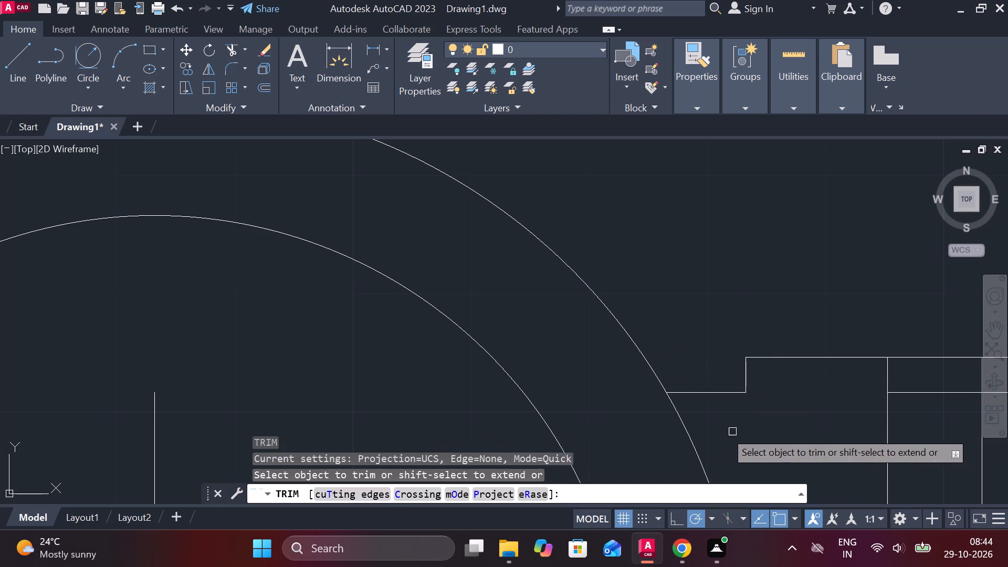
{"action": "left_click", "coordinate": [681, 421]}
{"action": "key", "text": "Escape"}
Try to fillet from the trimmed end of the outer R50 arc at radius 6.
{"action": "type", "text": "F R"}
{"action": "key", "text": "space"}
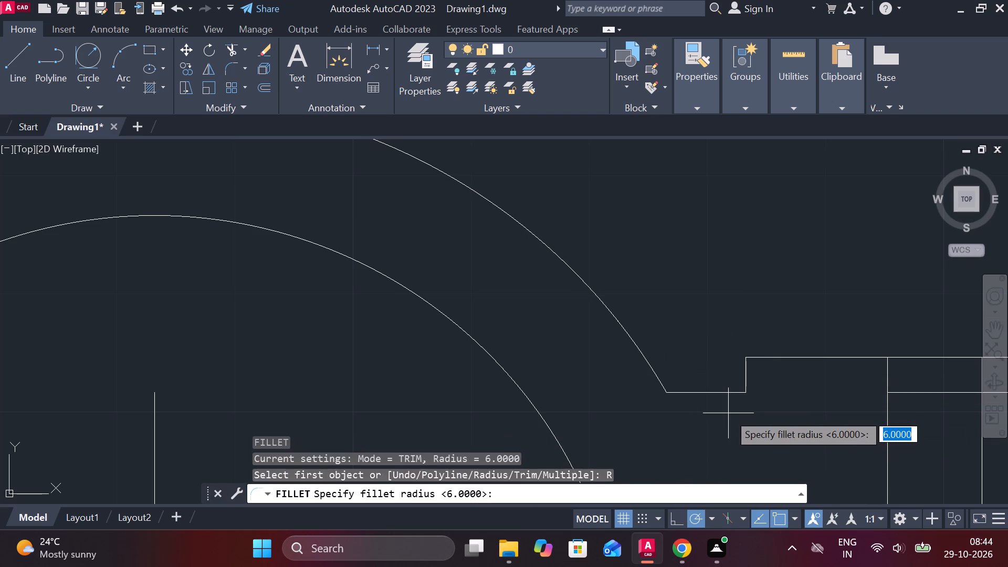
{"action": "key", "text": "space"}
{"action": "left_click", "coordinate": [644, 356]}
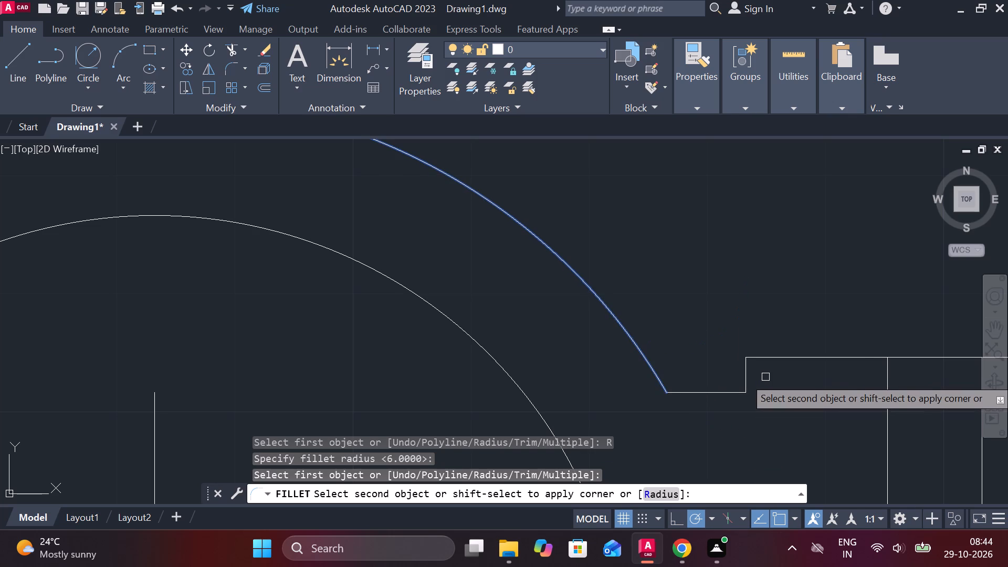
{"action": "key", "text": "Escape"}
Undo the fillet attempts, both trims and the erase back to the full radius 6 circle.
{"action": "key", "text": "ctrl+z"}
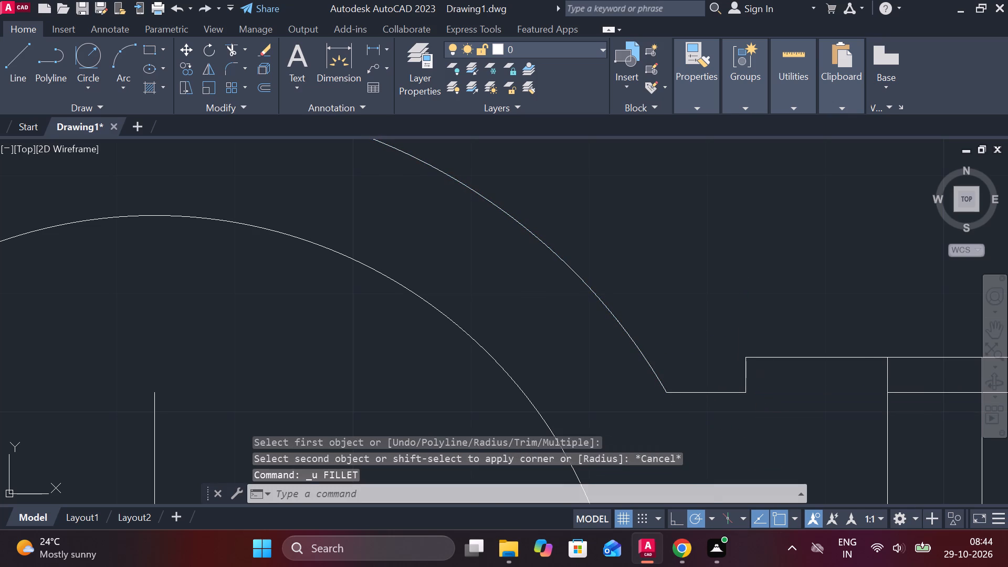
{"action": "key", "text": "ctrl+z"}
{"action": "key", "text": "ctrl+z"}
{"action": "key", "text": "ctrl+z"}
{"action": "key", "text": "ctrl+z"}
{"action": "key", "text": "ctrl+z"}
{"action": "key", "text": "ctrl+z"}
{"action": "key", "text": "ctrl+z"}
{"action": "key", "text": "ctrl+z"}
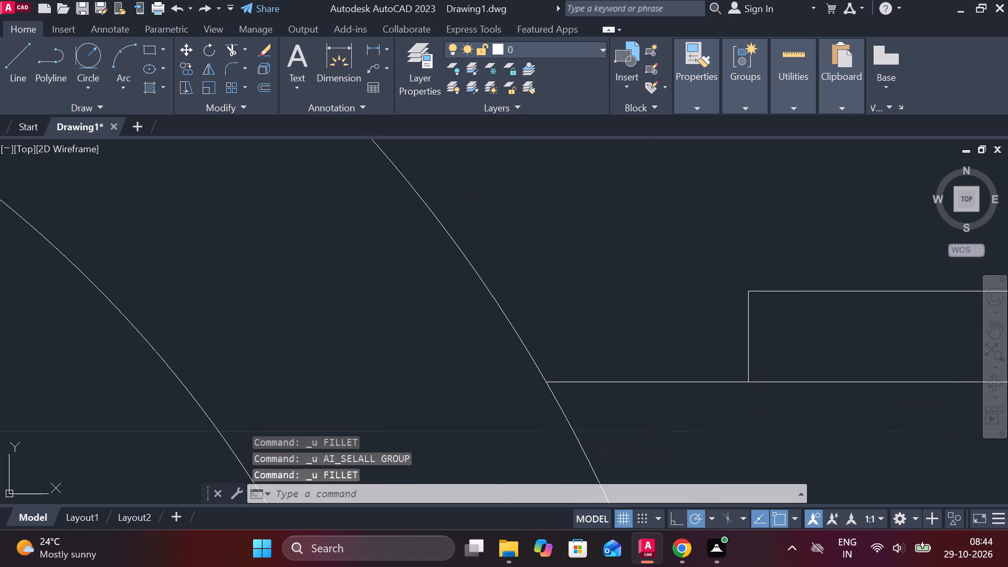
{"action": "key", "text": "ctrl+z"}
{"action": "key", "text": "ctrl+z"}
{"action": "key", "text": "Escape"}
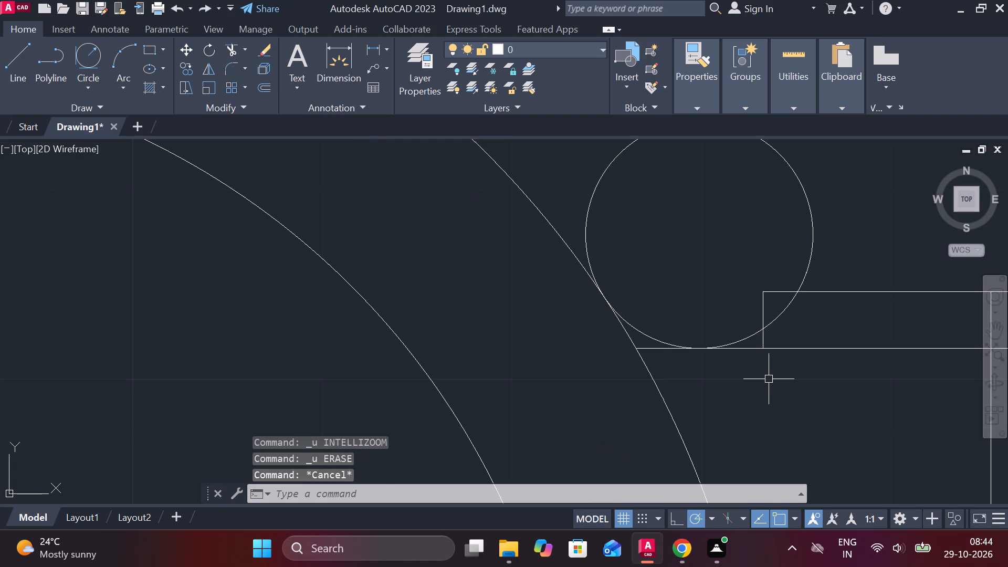
Trim the radius 6 circle to the lower arc between the outer R50 arc and the short vertical line.
{"action": "type", "text": "TR"}
{"action": "key", "text": "space"}
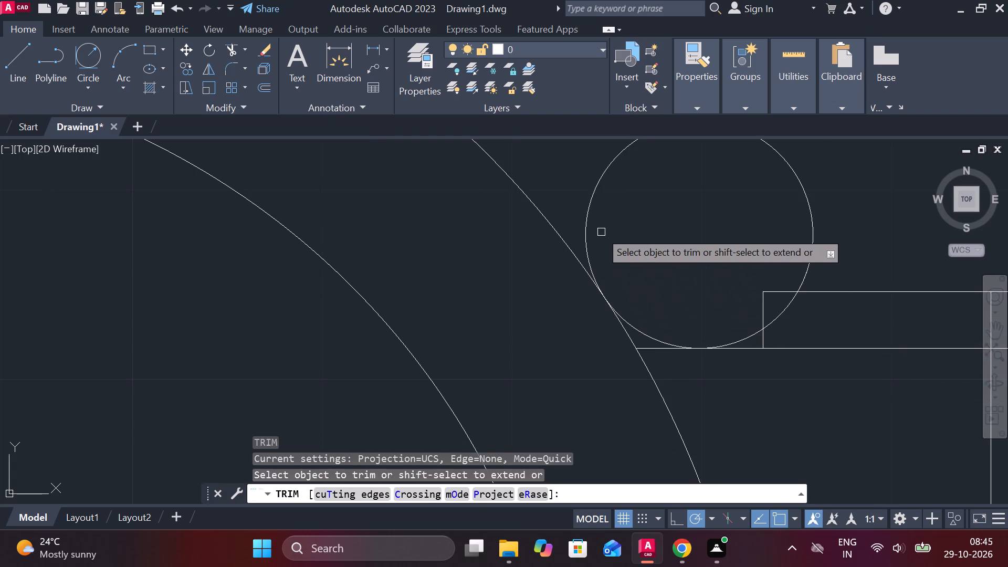
{"action": "left_click", "coordinate": [583, 213]}
{"action": "left_click", "coordinate": [785, 309]}
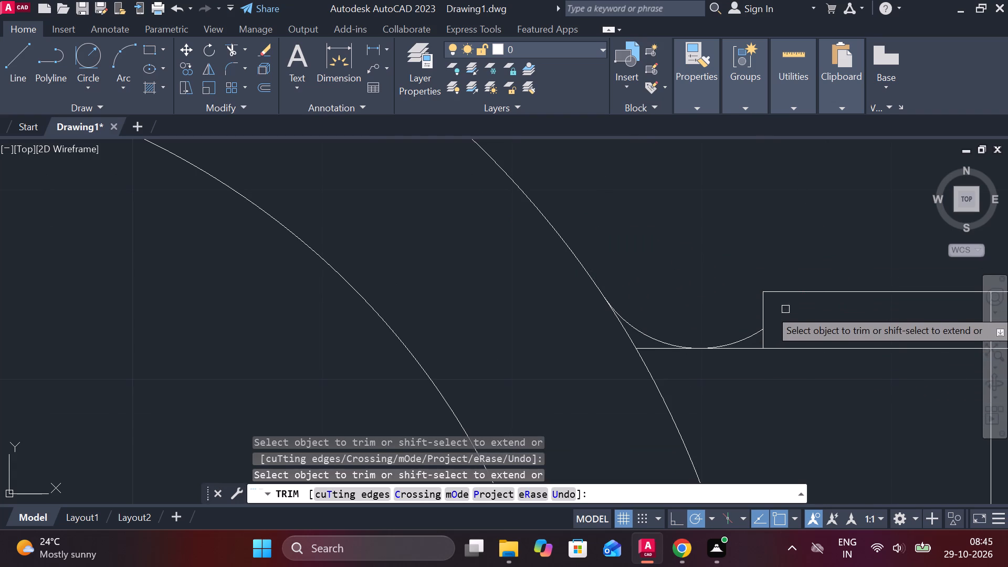
Trim the short vertical line below the radius 6 arc and the horizontal line from the R50 arc to the first hole line.
{"action": "left_click", "coordinate": [652, 351]}
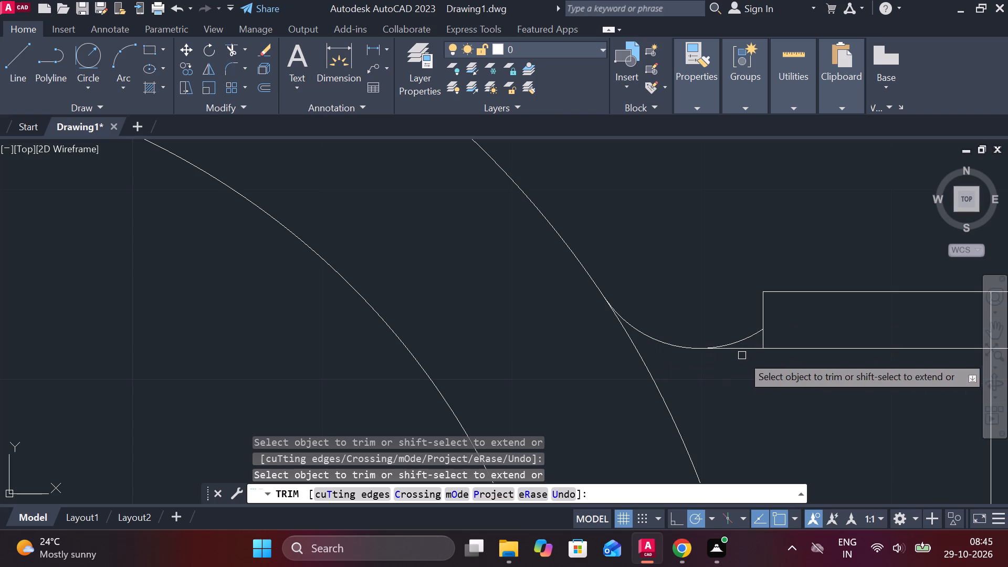
{"action": "left_click", "coordinate": [745, 352]}
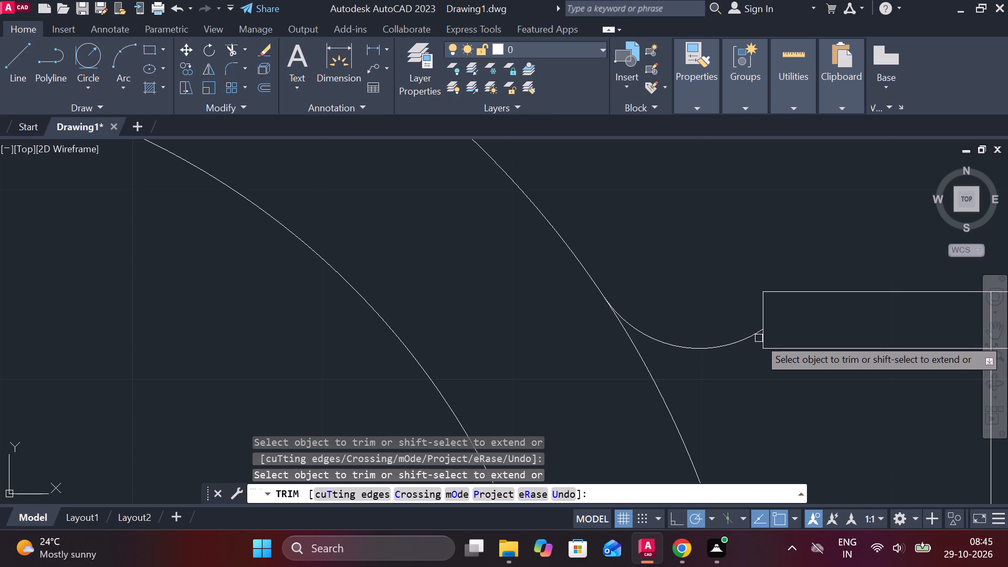
{"action": "left_click", "coordinate": [766, 340]}
{"action": "left_click", "coordinate": [788, 352]}
Trim the rest of the lower horizontal line across the right arm's hole lines to the rounded outer corner.
{"action": "scroll", "coordinate": [788, 352], "scroll_direction": "down", "scroll_amount": 3}
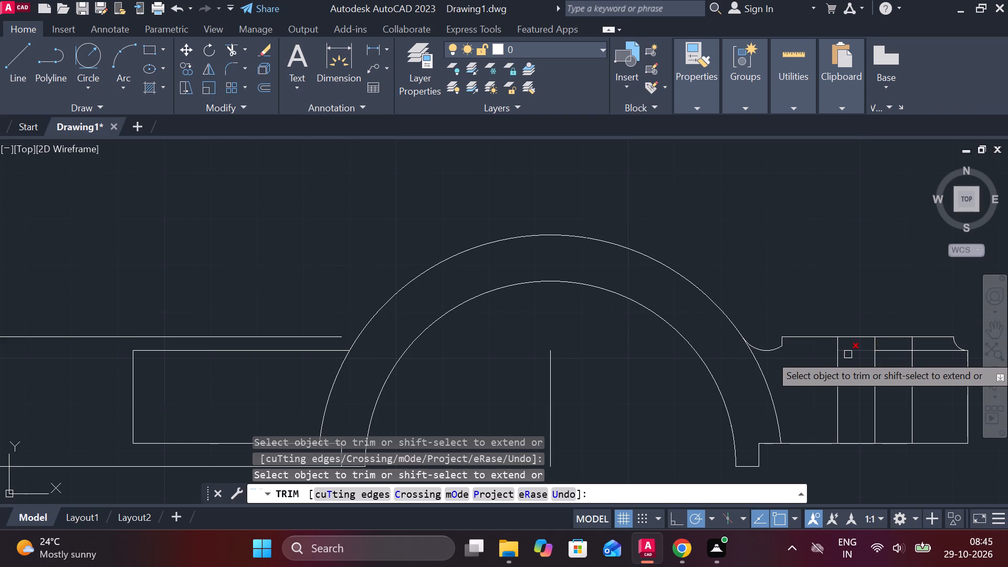
{"action": "scroll", "coordinate": [848, 354], "scroll_direction": "up", "scroll_amount": 1}
{"action": "left_click", "coordinate": [864, 352]}
{"action": "left_click", "coordinate": [923, 352]}
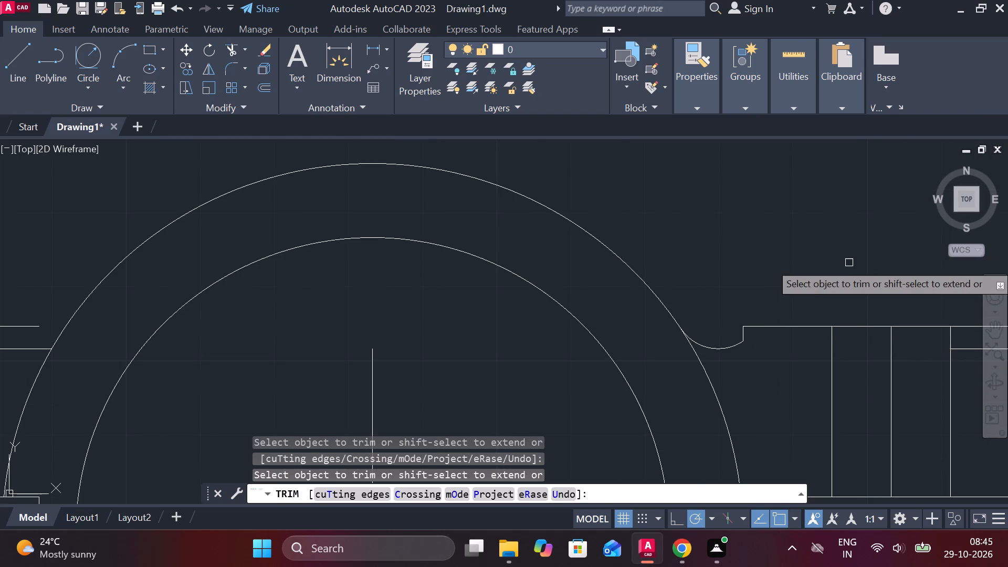
{"action": "scroll", "coordinate": [849, 262], "scroll_direction": "down", "scroll_amount": 2}
{"action": "left_click", "coordinate": [904, 297]}
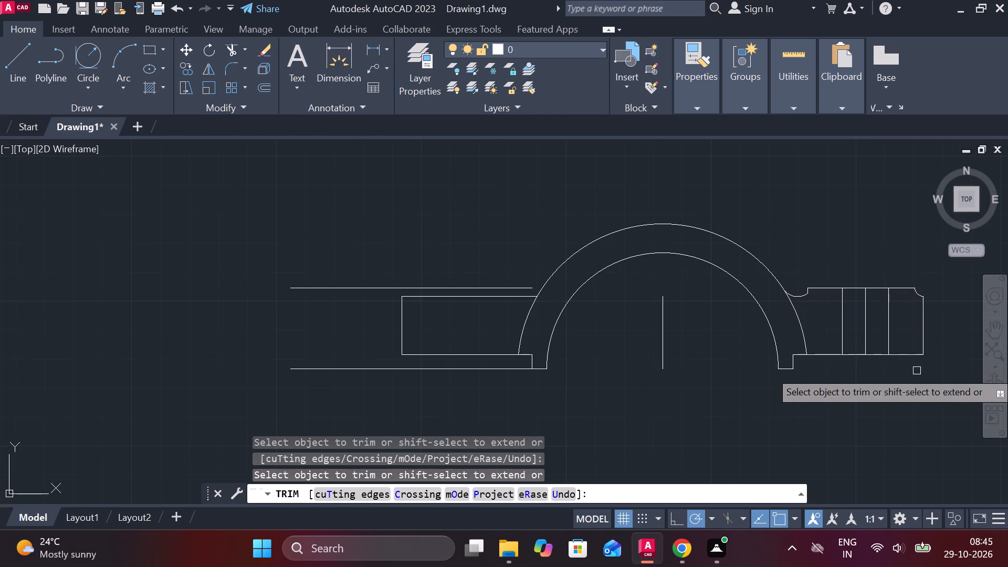
{"action": "middle_click_drag", "start_coordinate": [865, 381], "coordinate": [829, 379]}
{"action": "key", "text": "Escape"}
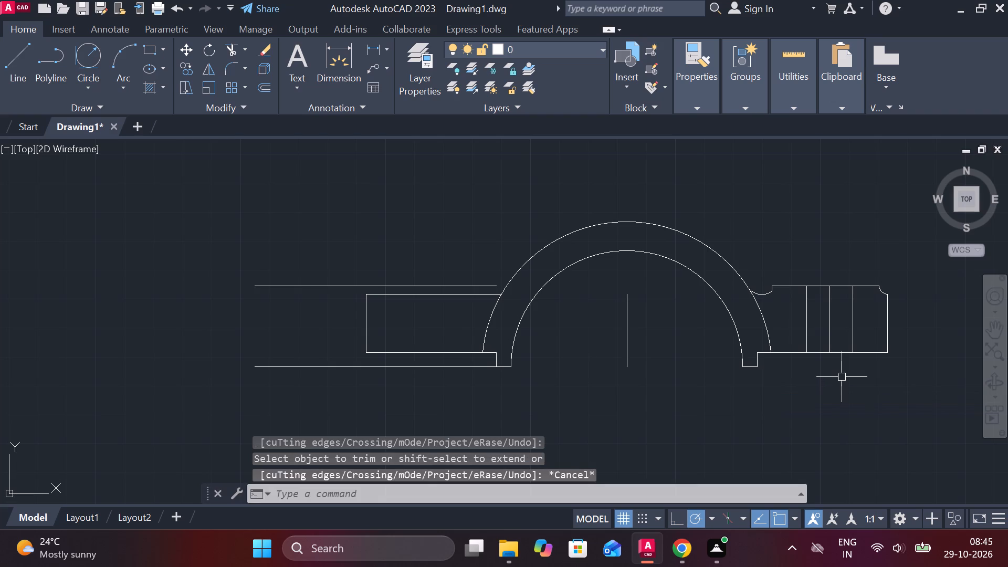
Change the linetype of the right arm's middle hole line to CENTER2.
{"action": "left_click", "coordinate": [826, 319]}
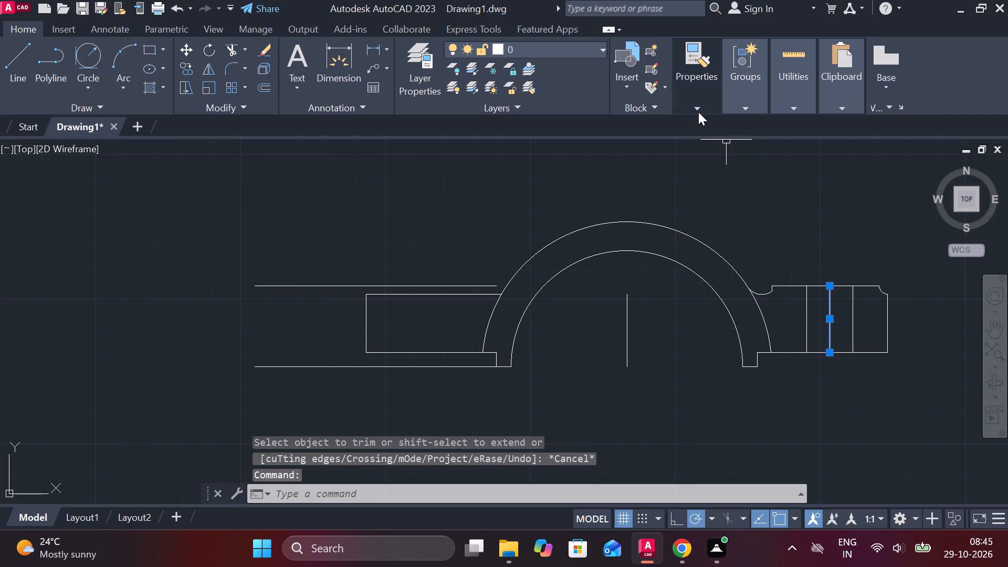
{"action": "left_click", "coordinate": [698, 112]}
{"action": "left_click", "coordinate": [803, 162]}
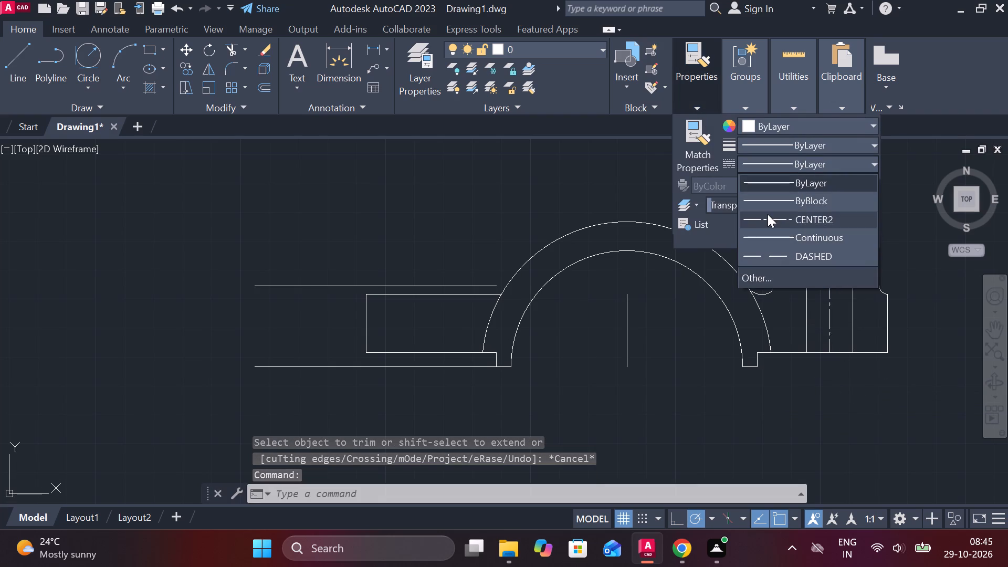
{"action": "left_click", "coordinate": [768, 214]}
{"action": "key", "text": "Escape"}
Draw a 16 diameter circle concentric with both the right and left hole circles in the top view.
{"action": "scroll", "coordinate": [786, 359], "scroll_direction": "down", "scroll_amount": 2}
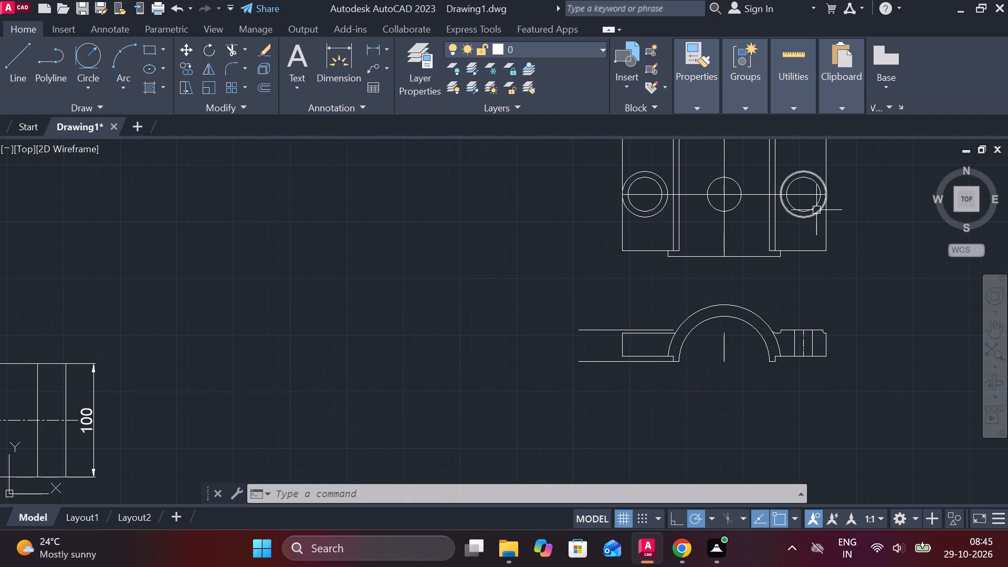
{"action": "scroll", "coordinate": [816, 210], "scroll_direction": "up", "scroll_amount": 2}
{"action": "scroll", "coordinate": [808, 279], "scroll_direction": "down", "scroll_amount": 1}
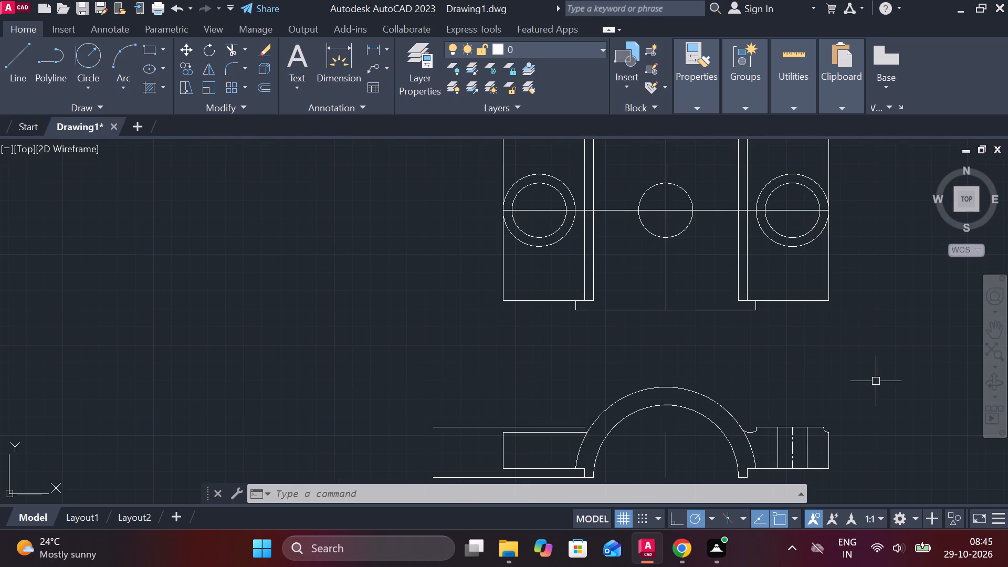
{"action": "type", "text": "C"}
{"action": "key", "text": "space"}
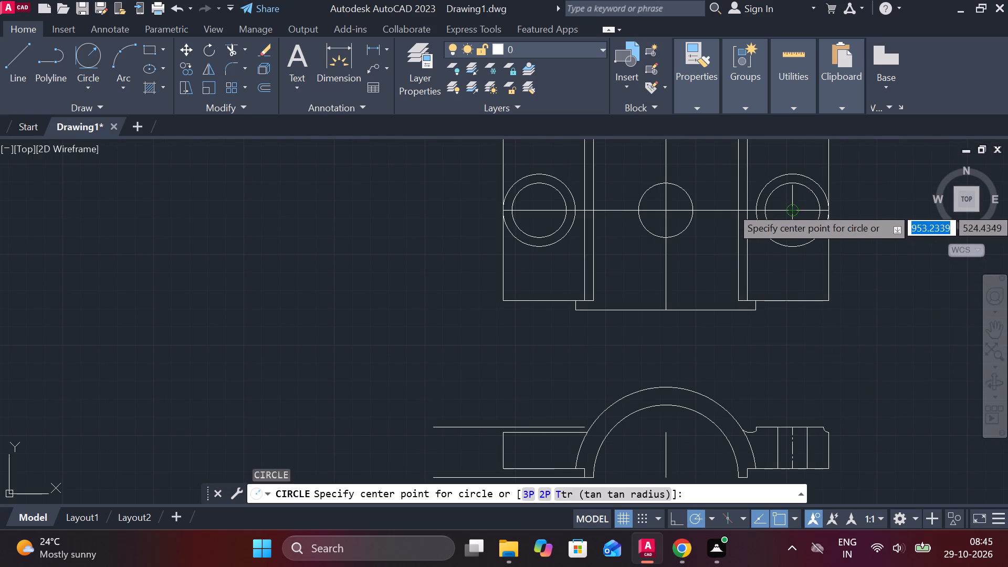
{"action": "left_click", "coordinate": [793, 207]}
{"action": "type", "text": "D 16"}
{"action": "key", "text": "Return"}
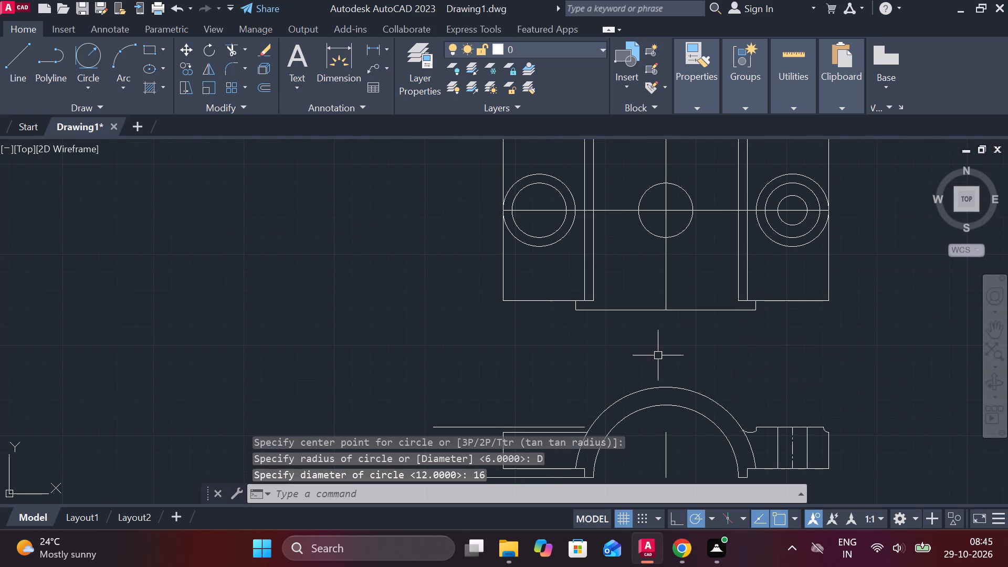
{"action": "key", "text": "c"}
{"action": "key", "text": "space"}
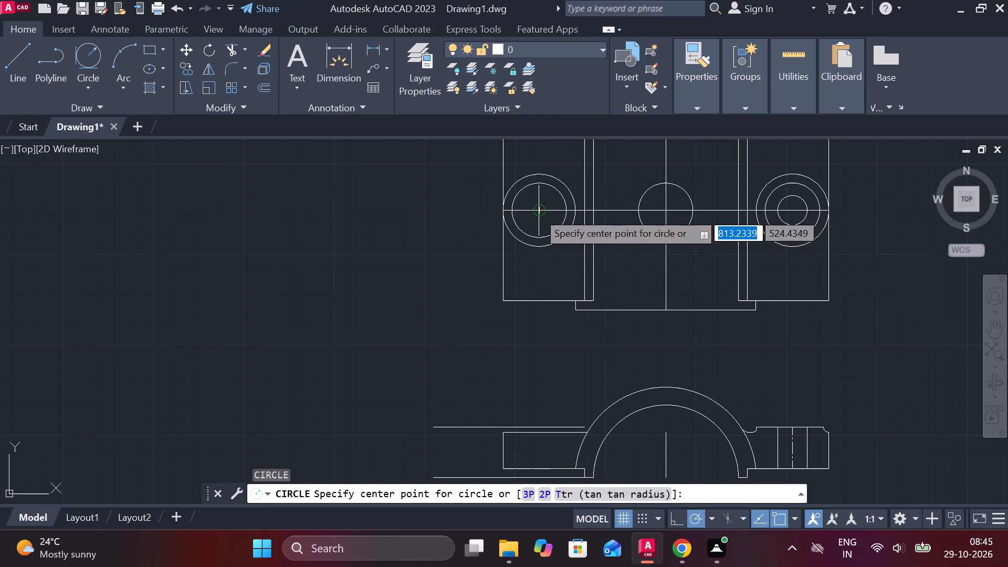
{"action": "left_click", "coordinate": [538, 212]}
{"action": "type", "text": "D 16"}
{"action": "key", "text": "Return"}
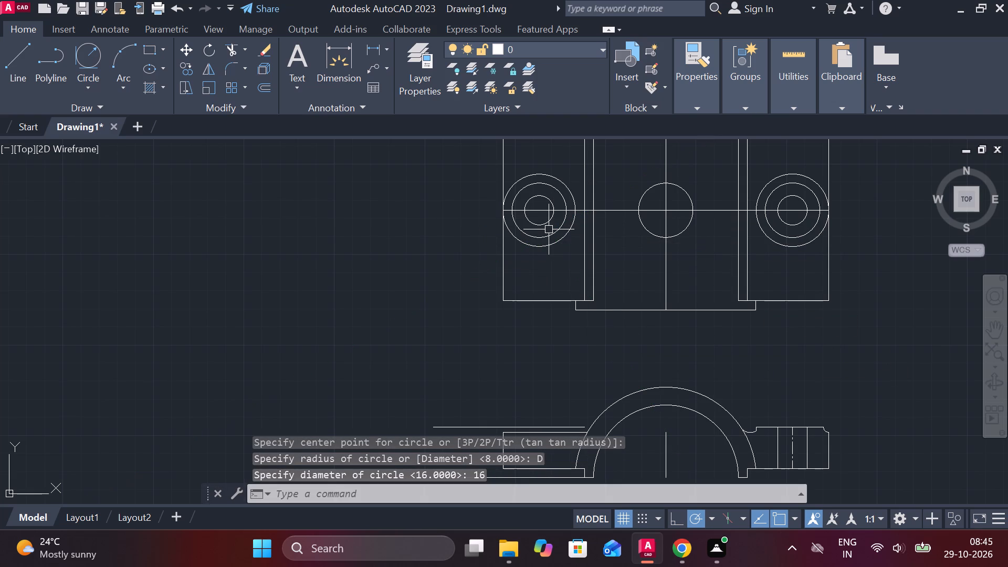
Draw a 10 diameter circle at the centre of the middle circle in the top view.
{"action": "scroll", "coordinate": [657, 211], "scroll_direction": "up", "scroll_amount": 1}
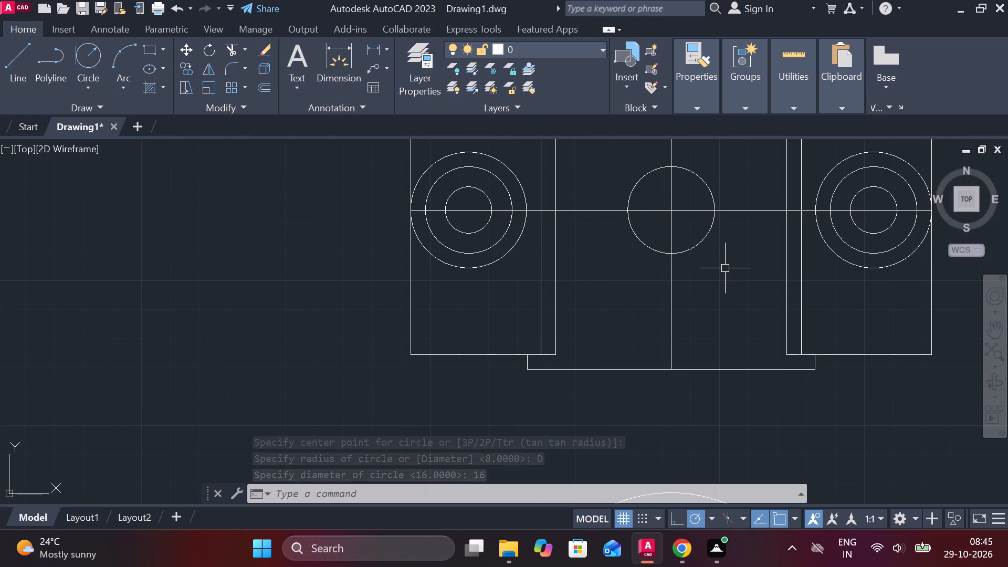
{"action": "key", "text": "space"}
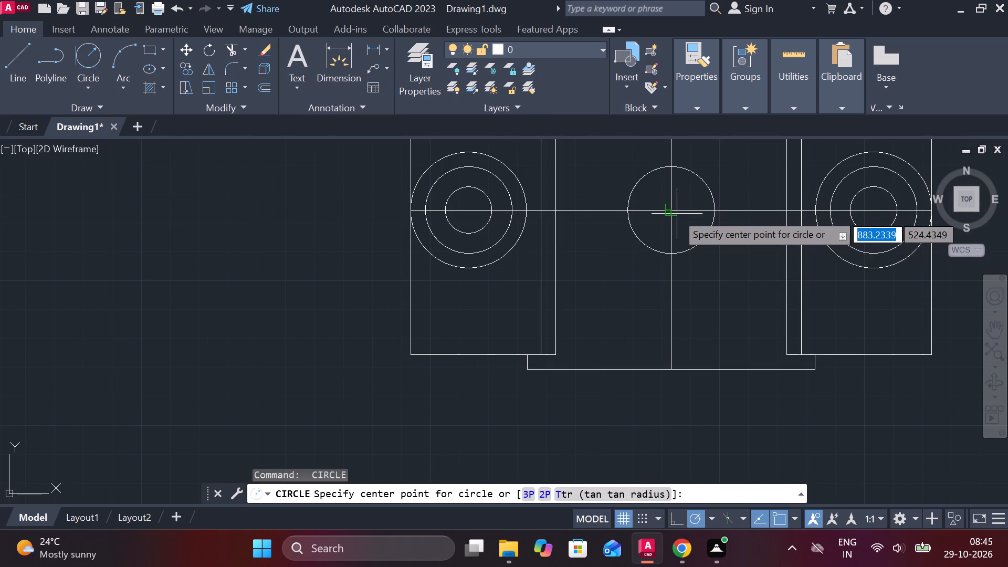
{"action": "left_click", "coordinate": [672, 210]}
{"action": "type", "text": "D"}
{"action": "key", "text": "space"}
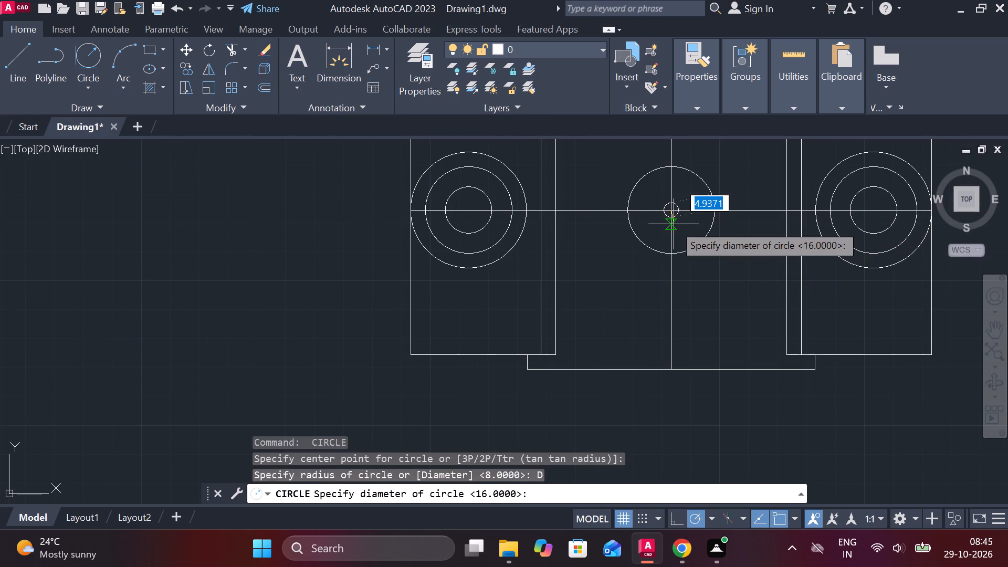
{"action": "type", "text": "10"}
{"action": "key", "text": "Return"}
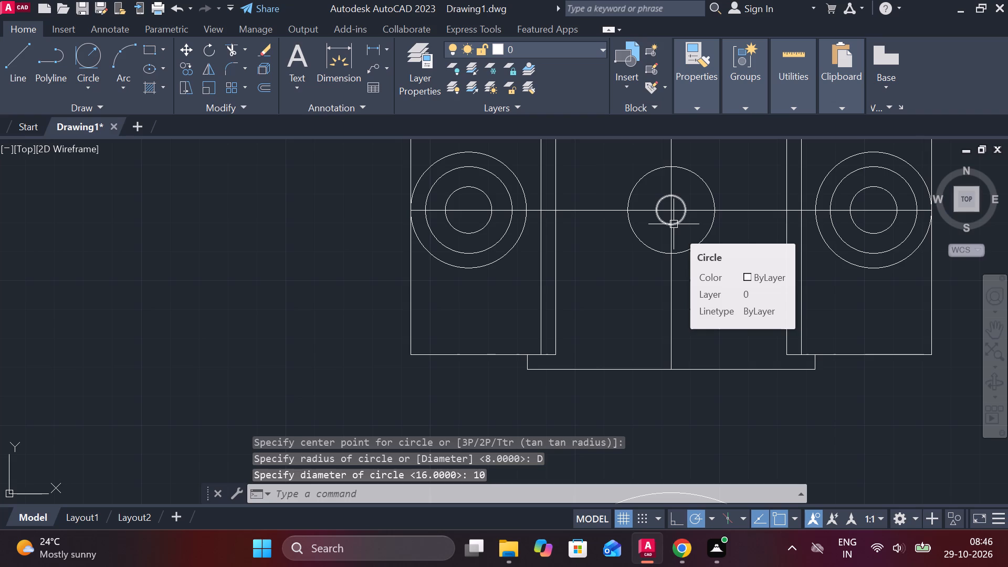
Erase the full-width horizontal line running through the circle centres in the top view.
{"action": "scroll", "coordinate": [718, 269], "scroll_direction": "down", "scroll_amount": 1}
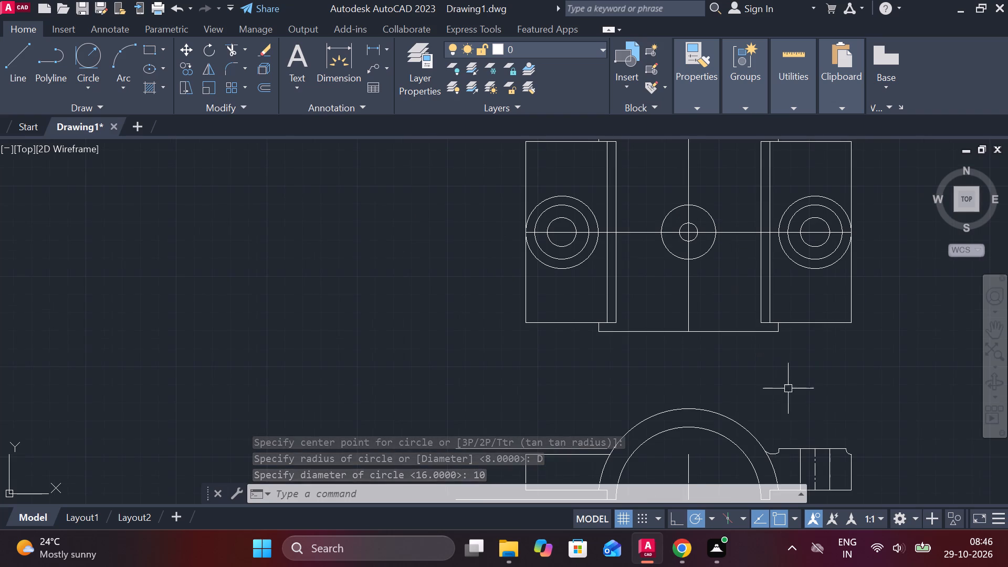
{"action": "middle_click_drag", "start_coordinate": [794, 403], "coordinate": [772, 402]}
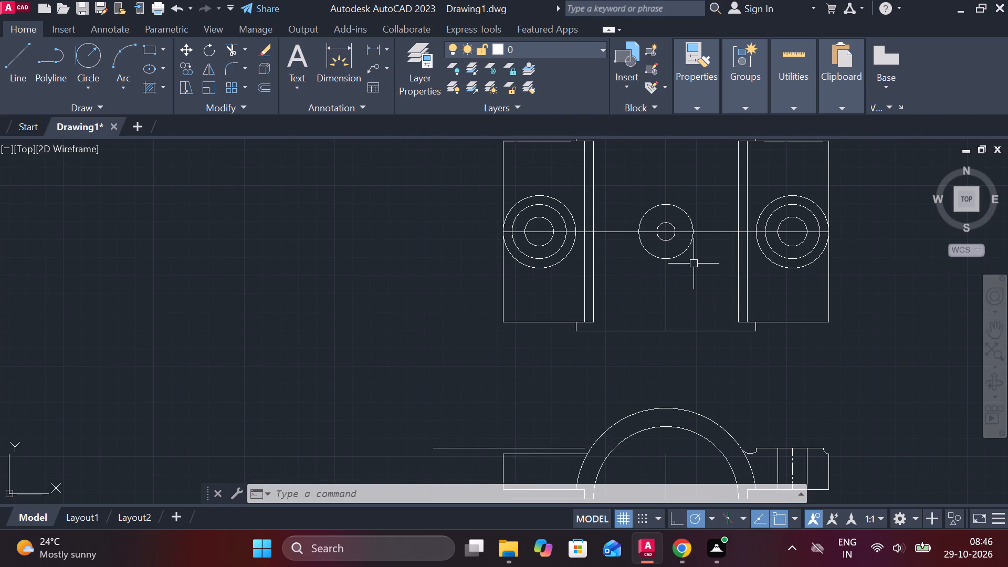
{"action": "left_click", "coordinate": [604, 235]}
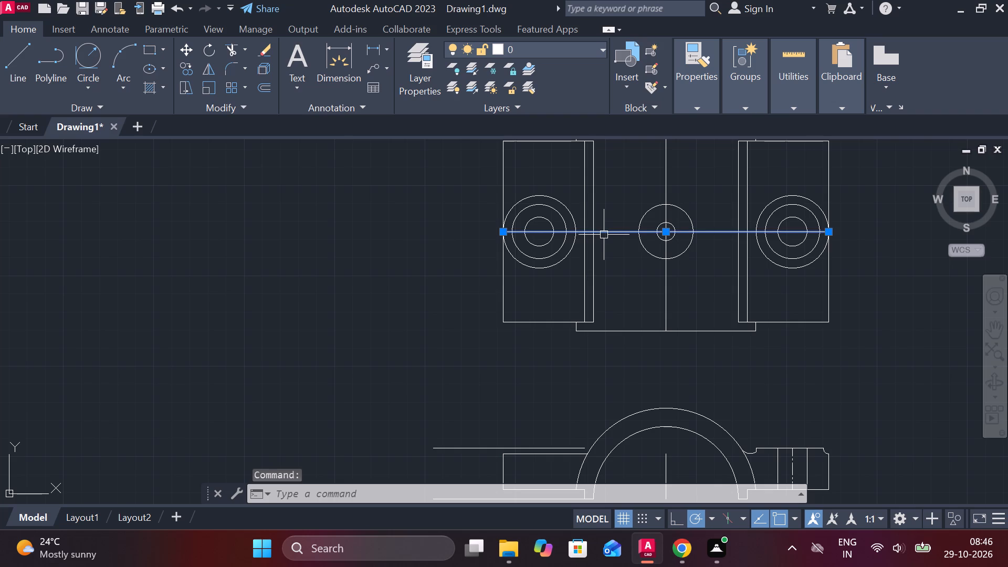
{"action": "type", "text": "E"}
{"action": "key", "text": "space"}
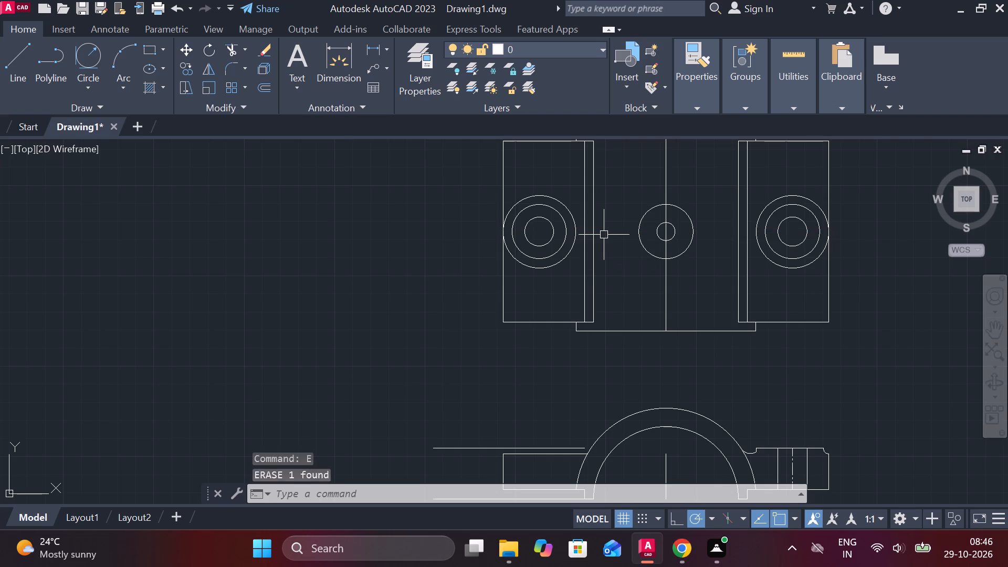
Add center marks to the left and right 16 diameter circles and to the larger middle circle.
{"action": "type", "text": "CM"}
{"action": "key", "text": "Return"}
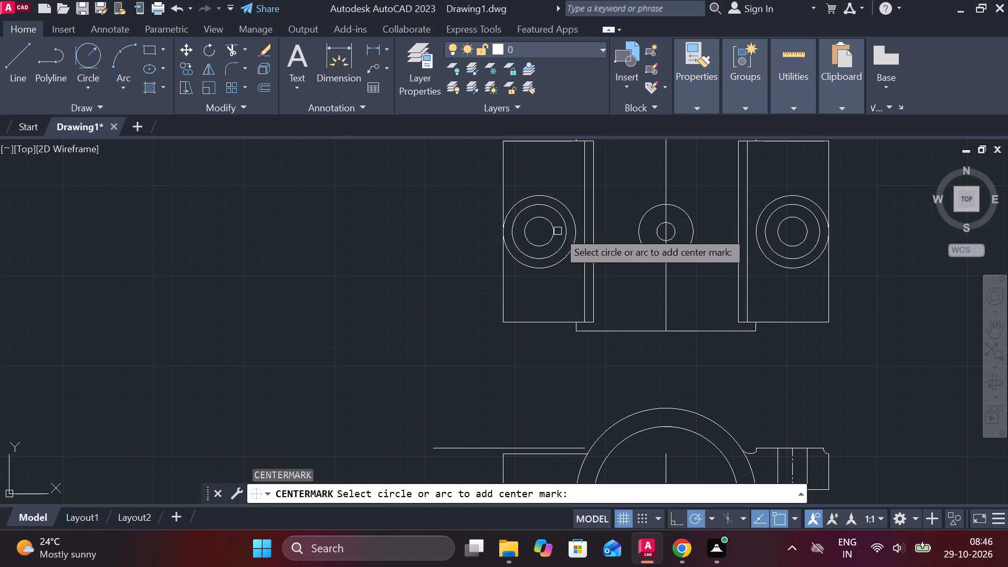
{"action": "left_click", "coordinate": [550, 229]}
{"action": "left_click", "coordinate": [781, 242]}
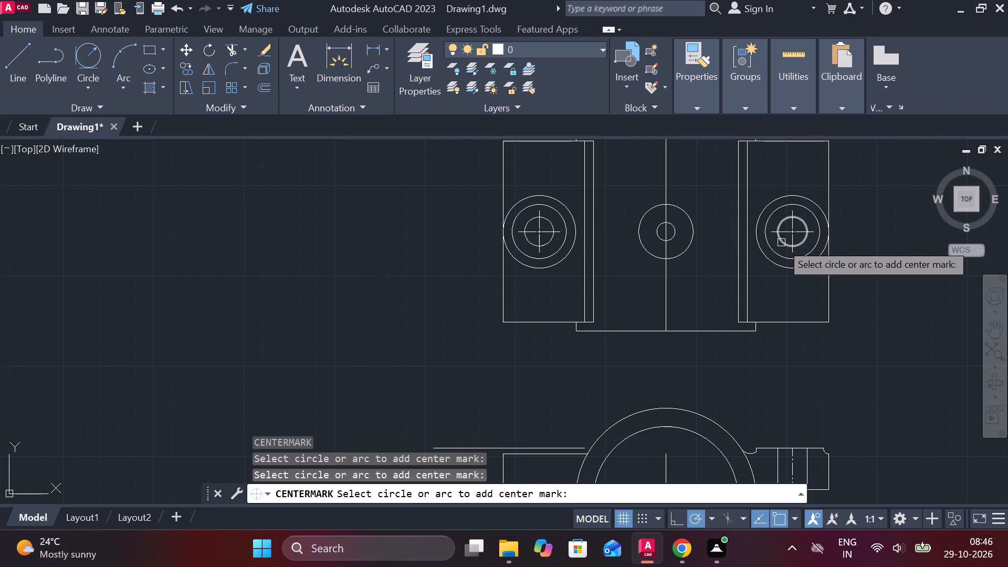
{"action": "left_click", "coordinate": [692, 221]}
{"action": "key", "text": "Escape"}
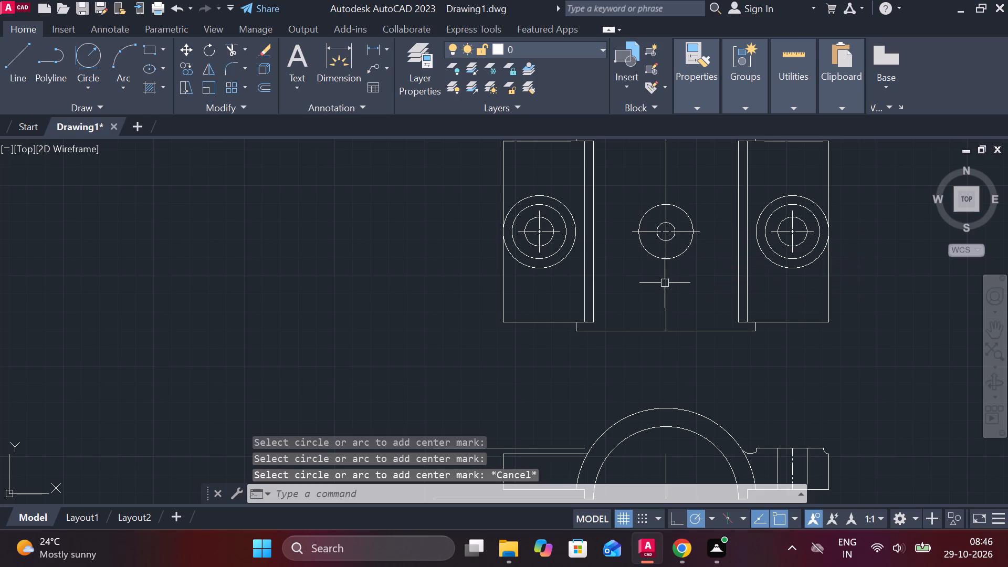
Erase the long vertical line through the middle circles of the top view.
{"action": "left_click", "coordinate": [662, 284]}
{"action": "type", "text": "E"}
{"action": "key", "text": "space"}
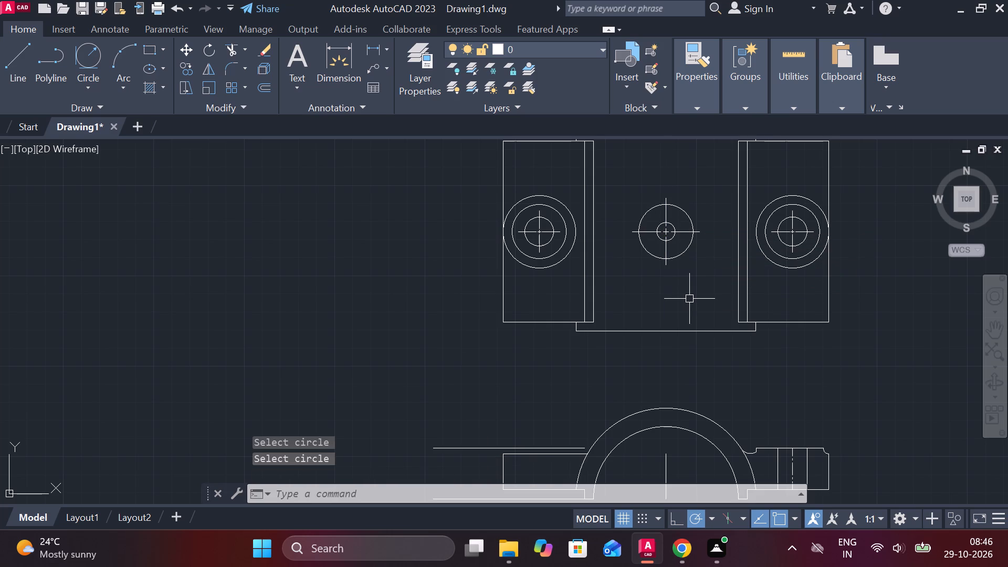
Draw a vertical projection line from the right quadrant of the left hole's second-largest circle down into the front view's left arm.
{"action": "scroll", "coordinate": [689, 299], "scroll_direction": "down", "scroll_amount": 2}
{"action": "middle_click_drag", "start_coordinate": [718, 321], "coordinate": [610, 253]}
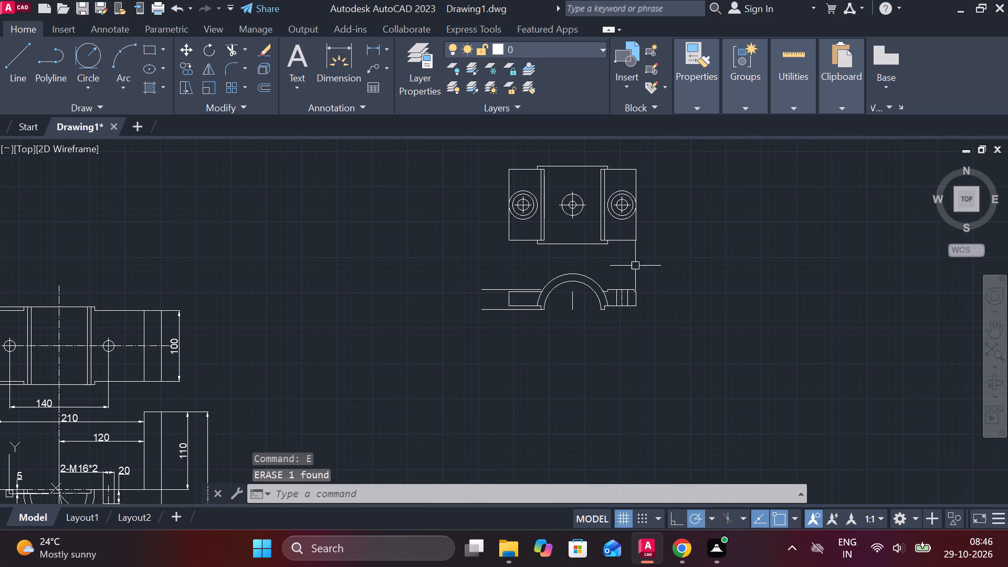
{"action": "scroll", "coordinate": [549, 311], "scroll_direction": "up", "scroll_amount": 2}
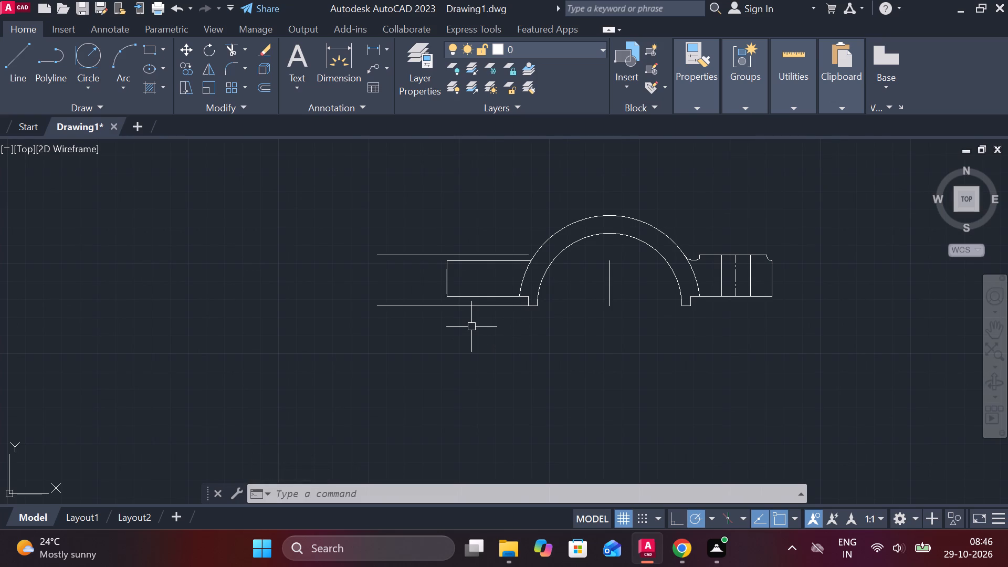
{"action": "scroll", "coordinate": [471, 327], "scroll_direction": "down", "scroll_amount": 1}
{"action": "key", "text": "l"}
{"action": "key", "text": "Return"}
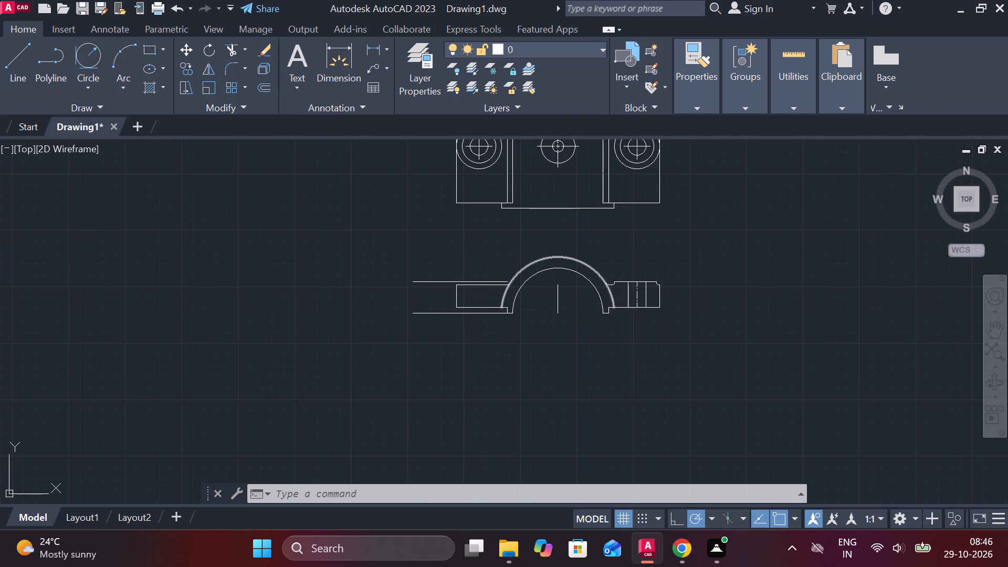
{"action": "middle_click_drag", "start_coordinate": [501, 180], "coordinate": [503, 245]}
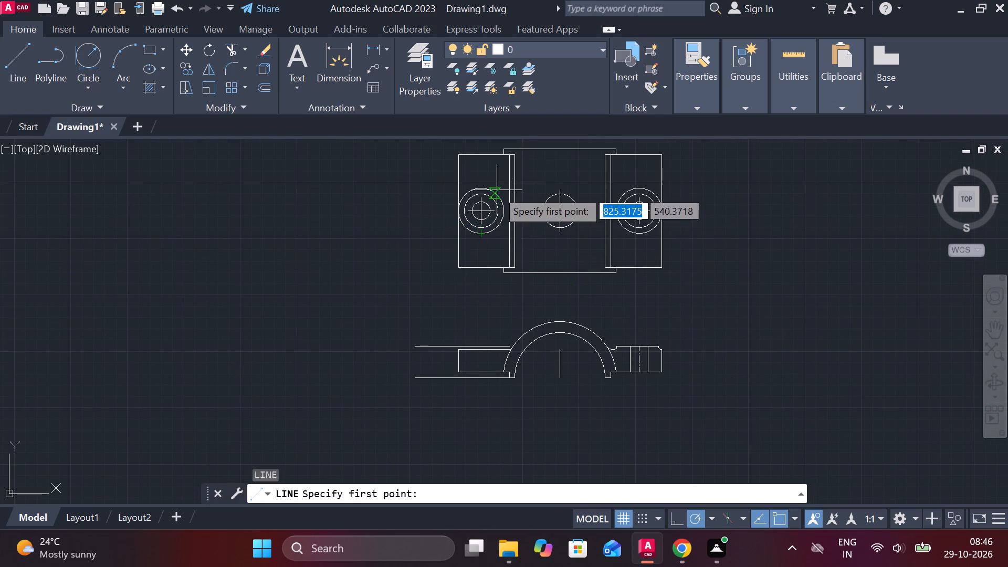
{"action": "left_click", "coordinate": [497, 213]}
{"action": "scroll", "coordinate": [502, 372], "scroll_direction": "up", "scroll_amount": 3}
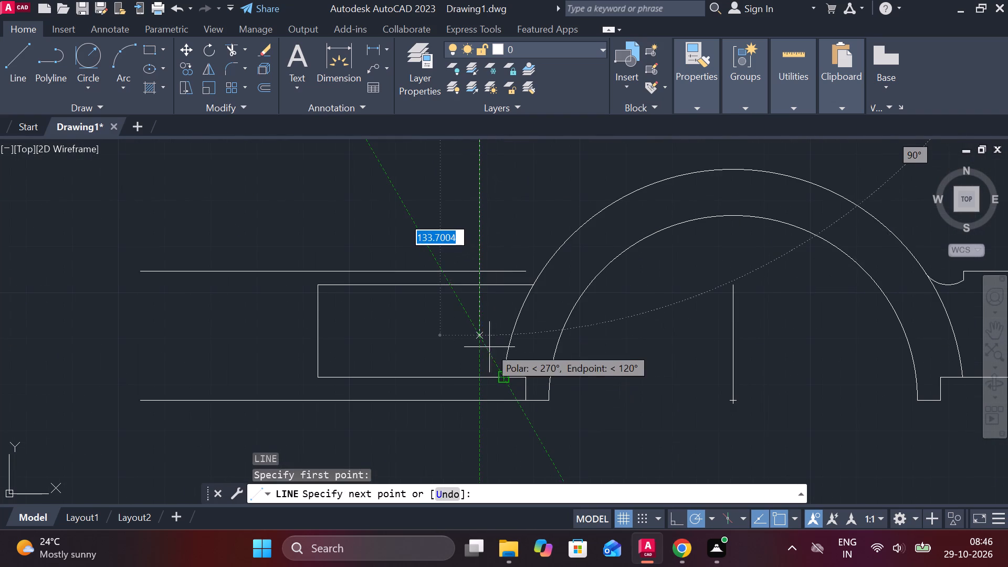
{"action": "left_click", "coordinate": [481, 335]}
{"action": "key", "text": "Escape"}
Trim the upper horizontal line beyond the projection line, and trim the projection line to the short step above the left arm.
{"action": "type", "text": "TR"}
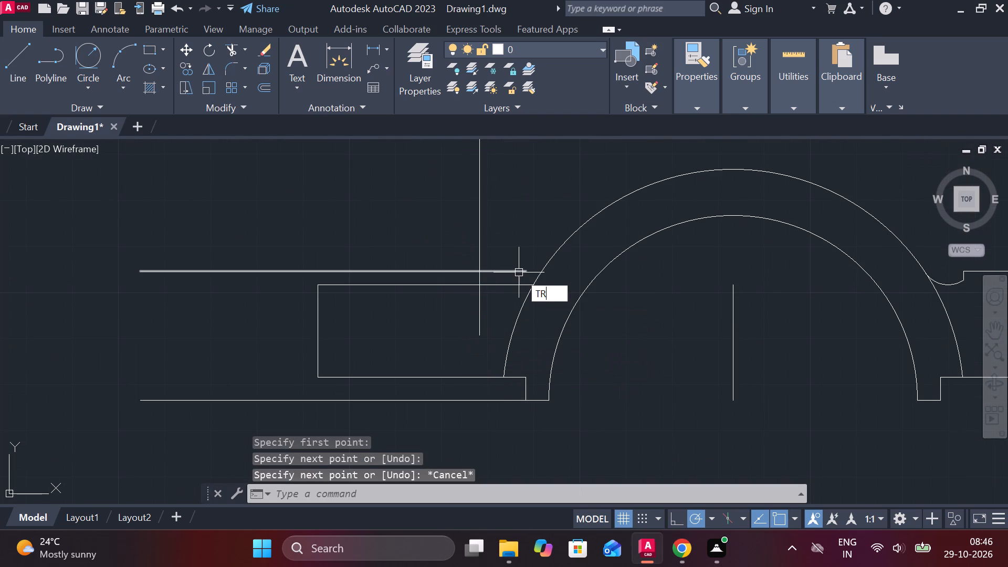
{"action": "key", "text": "space"}
{"action": "left_click", "coordinate": [501, 274]}
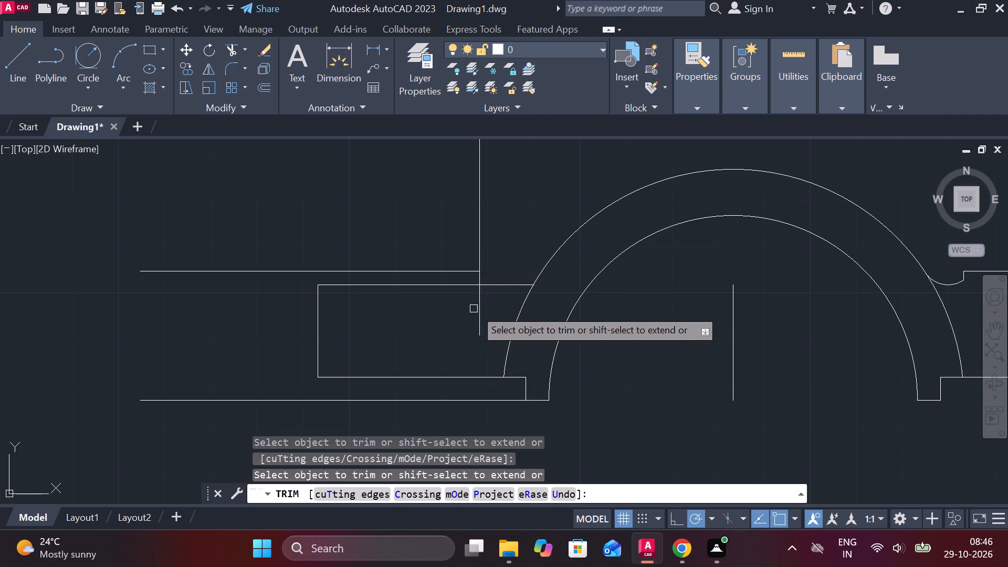
{"action": "left_click", "coordinate": [481, 314]}
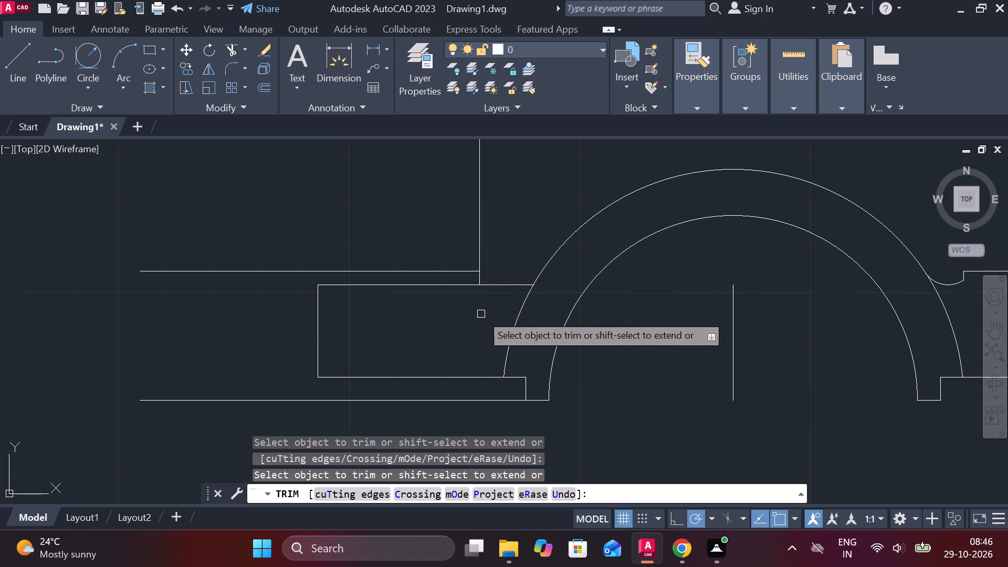
{"action": "scroll", "coordinate": [481, 314], "scroll_direction": "down", "scroll_amount": 1}
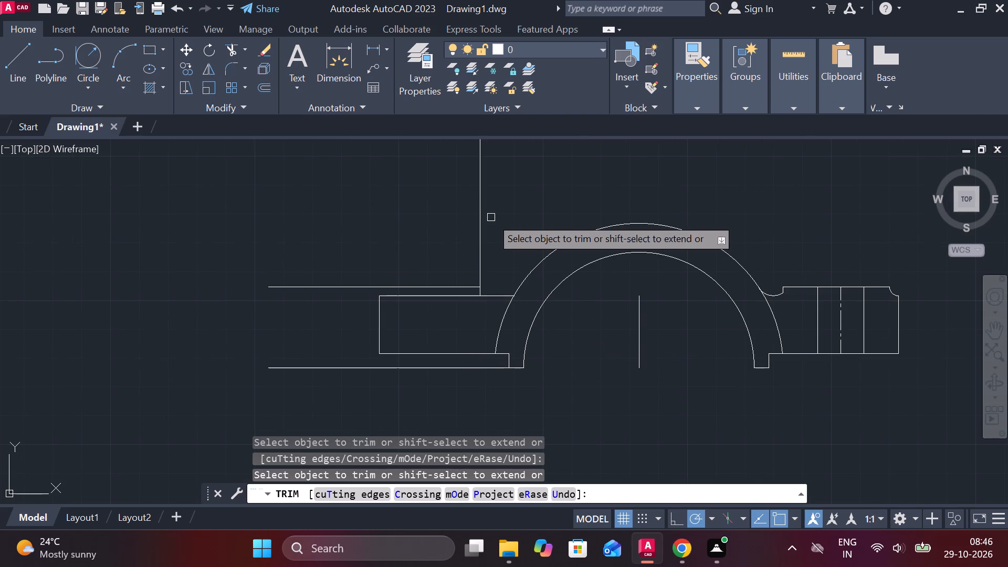
{"action": "left_click", "coordinate": [476, 195]}
{"action": "left_click", "coordinate": [493, 202]}
{"action": "scroll", "coordinate": [493, 202], "scroll_direction": "down", "scroll_amount": 2}
{"action": "middle_click_drag", "start_coordinate": [493, 198], "coordinate": [497, 198]}
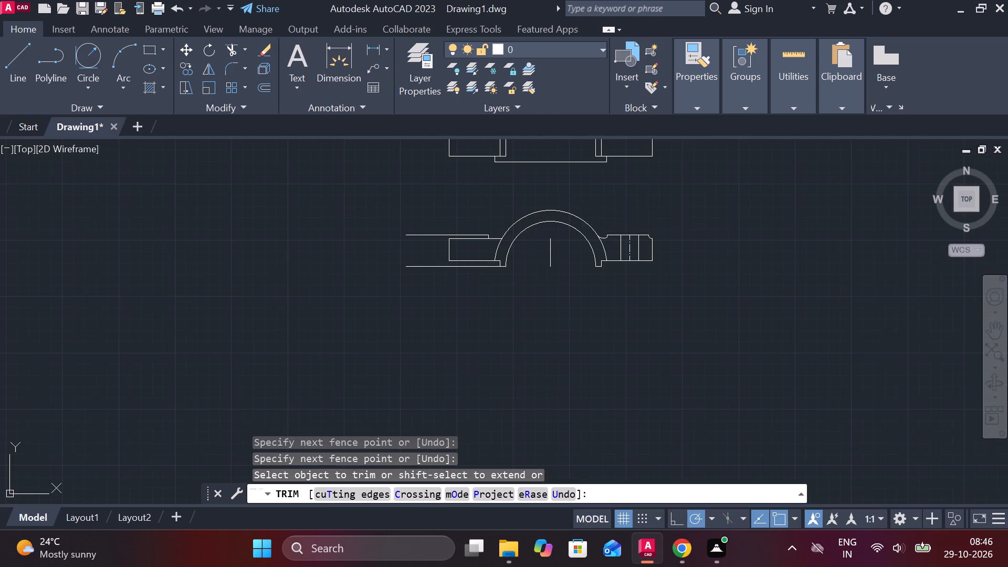
{"action": "middle_click_drag", "start_coordinate": [497, 198], "coordinate": [514, 233]}
{"action": "key", "text": "Escape"}
Draw a vertical projection line from the left quadrant of the left hole's second-largest circle down past the front view's left arm.
{"action": "key", "text": "l"}
{"action": "key", "text": "Return"}
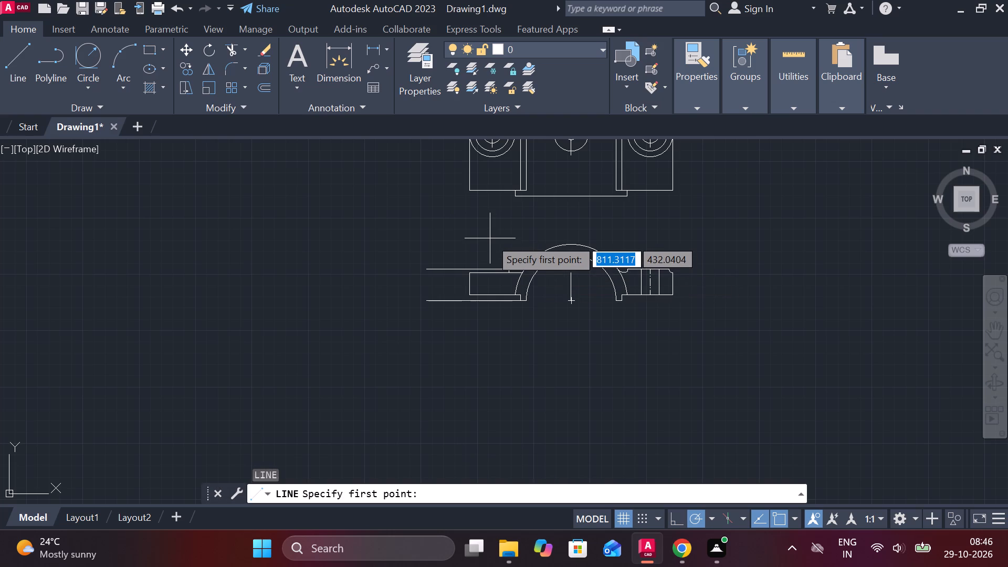
{"action": "middle_click_drag", "start_coordinate": [495, 239], "coordinate": [521, 298]}
{"action": "scroll", "coordinate": [513, 230], "scroll_direction": "up", "scroll_amount": 2}
{"action": "middle_click_drag", "start_coordinate": [516, 230], "coordinate": [531, 339]}
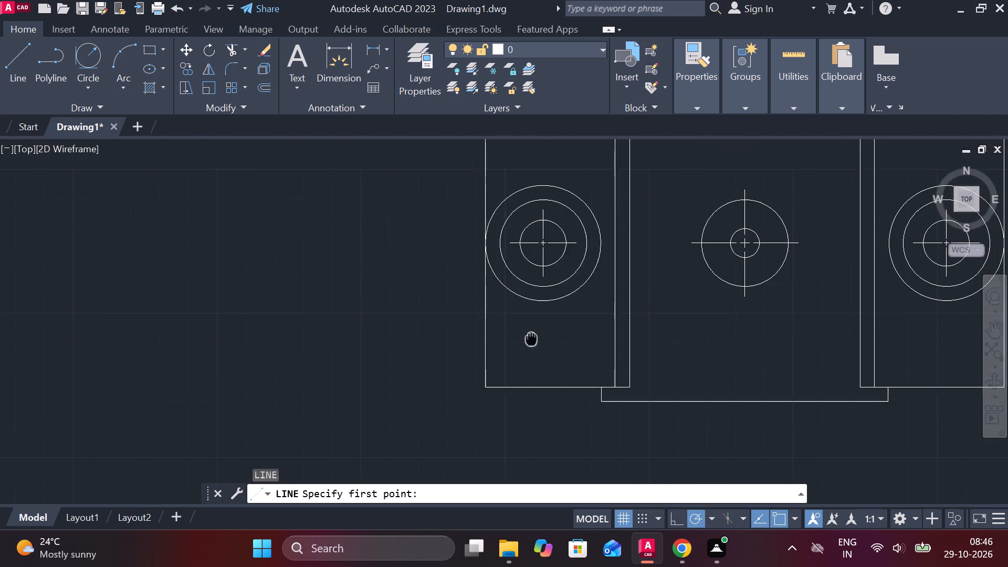
{"action": "left_click", "coordinate": [500, 249]}
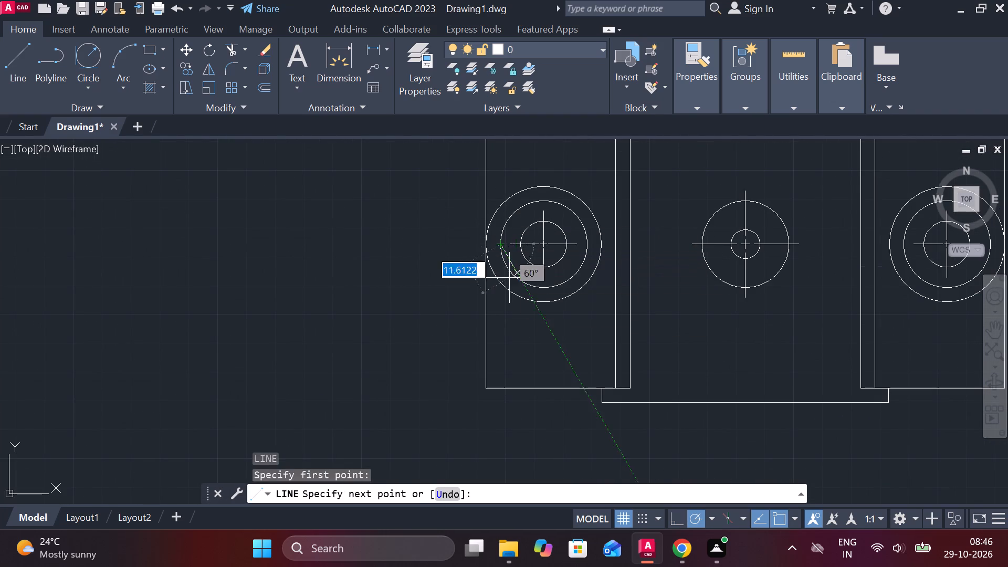
{"action": "scroll", "coordinate": [506, 294], "scroll_direction": "down", "scroll_amount": 3}
{"action": "scroll", "coordinate": [519, 406], "scroll_direction": "up", "scroll_amount": 3}
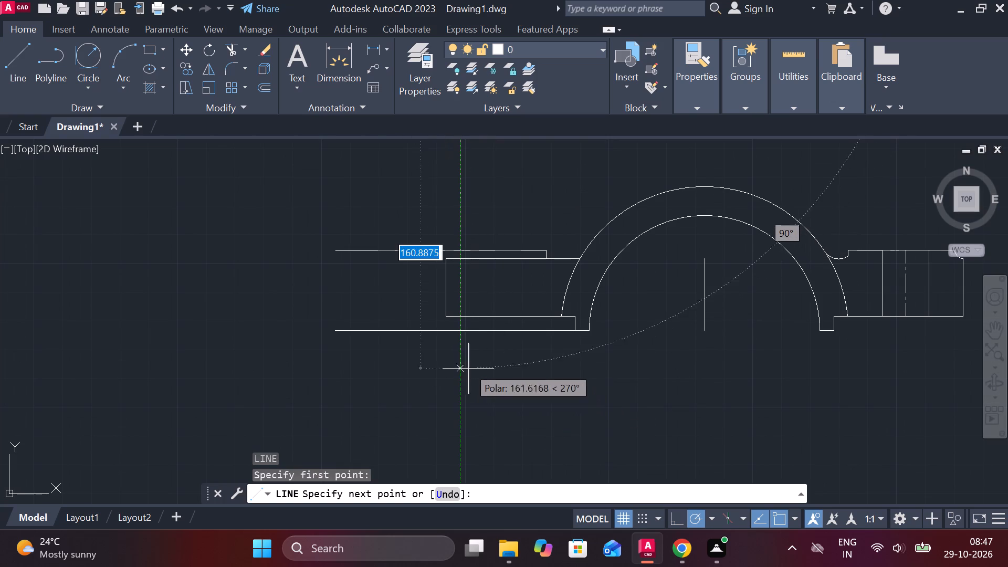
{"action": "left_click", "coordinate": [466, 359]}
{"action": "key", "text": "Escape"}
Trim the left projection line to the left arm's height and remove the excess horizontal construction lines along the arm's top and bottom.
{"action": "type", "text": "TR"}
{"action": "key", "text": "space"}
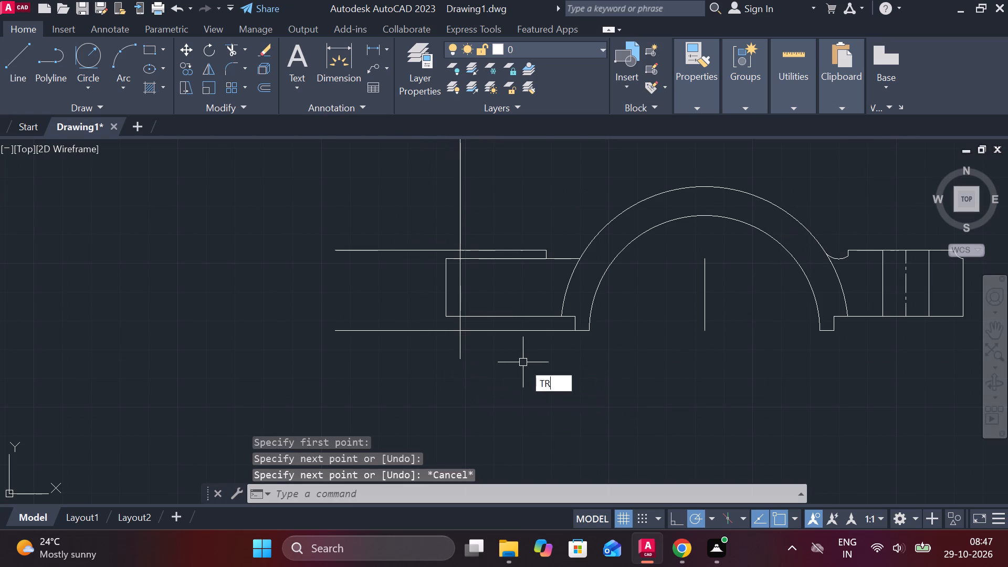
{"action": "left_click", "coordinate": [458, 353]}
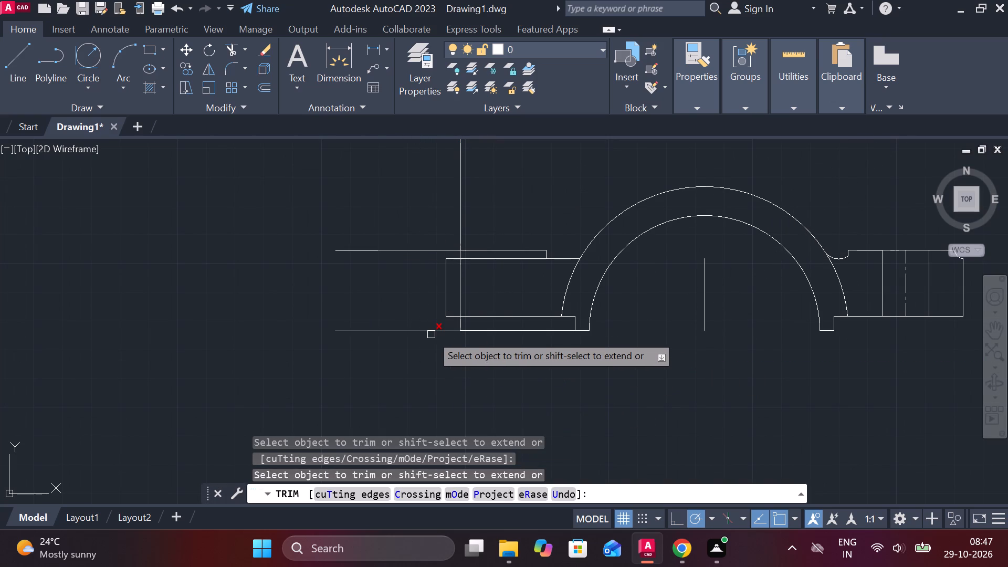
{"action": "left_click", "coordinate": [498, 332]}
{"action": "left_click", "coordinate": [398, 252]}
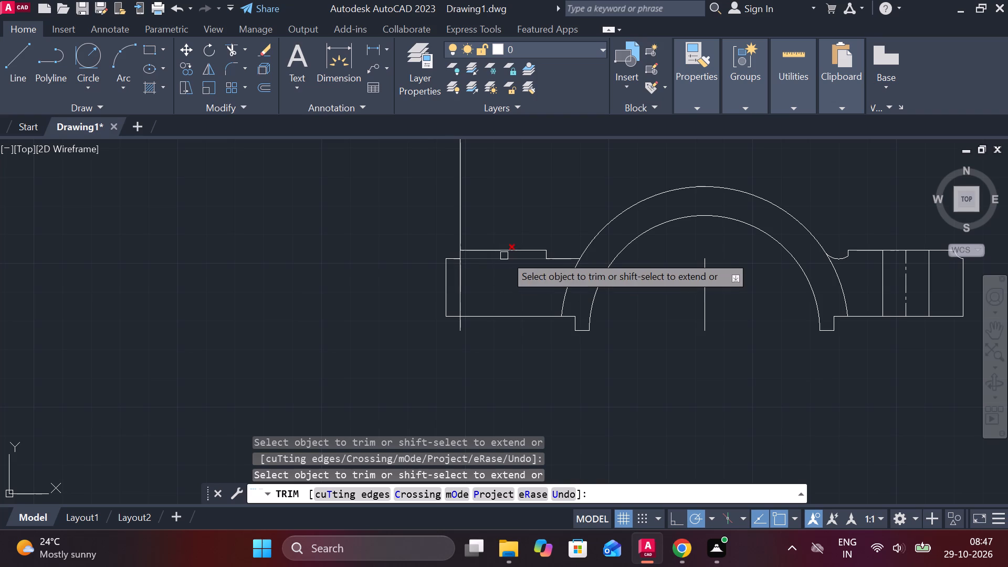
{"action": "left_click", "coordinate": [458, 215]}
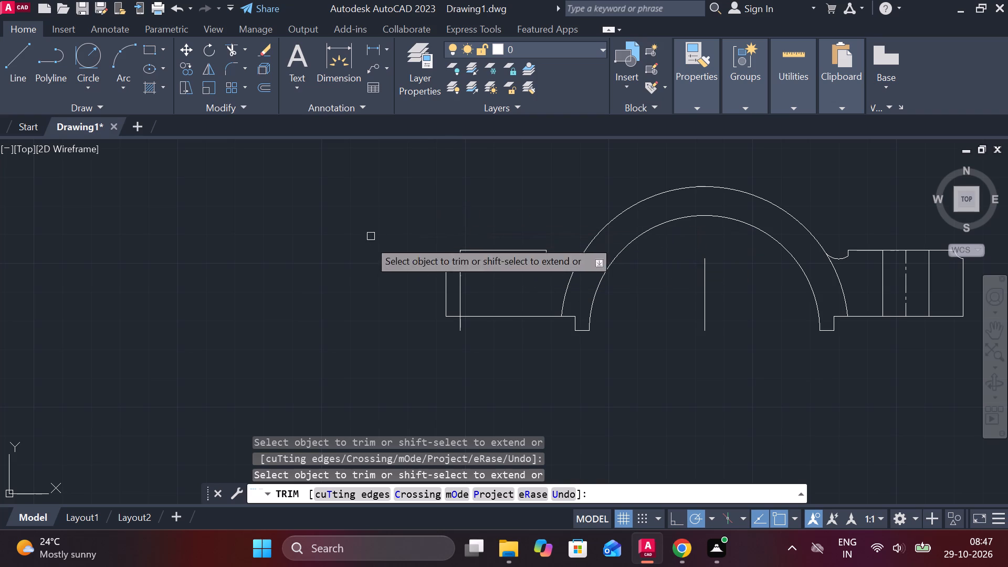
{"action": "left_click", "coordinate": [461, 334]}
{"action": "scroll", "coordinate": [461, 334], "scroll_direction": "down", "scroll_amount": 3}
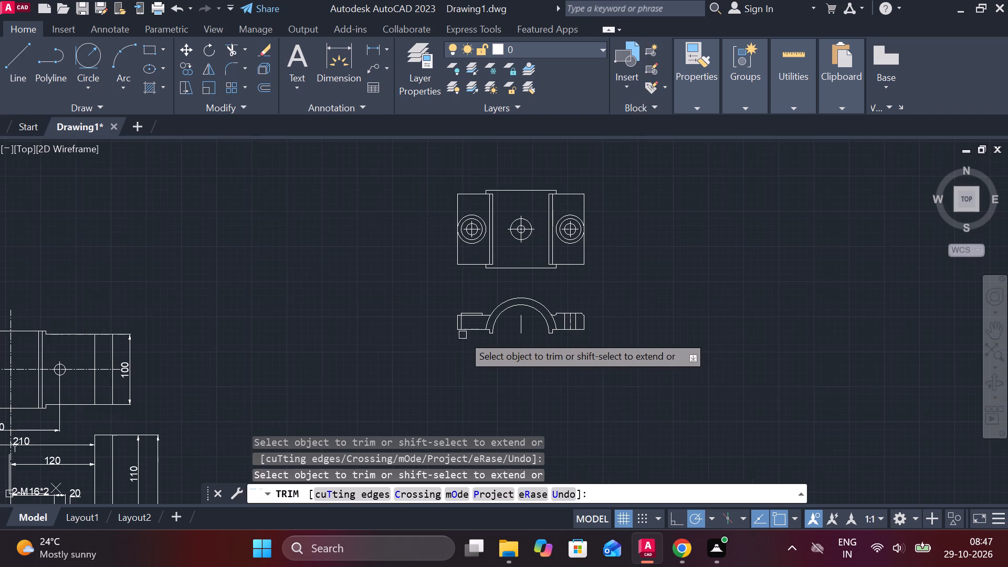
{"action": "key", "text": "Escape"}
Lengthen the front view's vertical centre line at both ends, above the outer arc and below the arc's base.
{"action": "scroll", "coordinate": [627, 291], "scroll_direction": "up", "scroll_amount": 2}
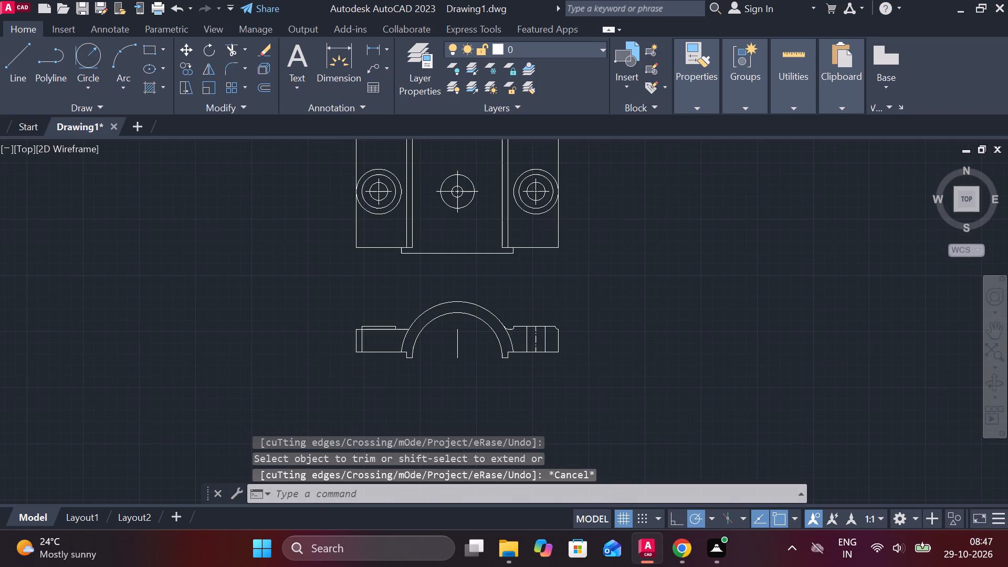
{"action": "middle_click_drag", "start_coordinate": [626, 330], "coordinate": [742, 233]}
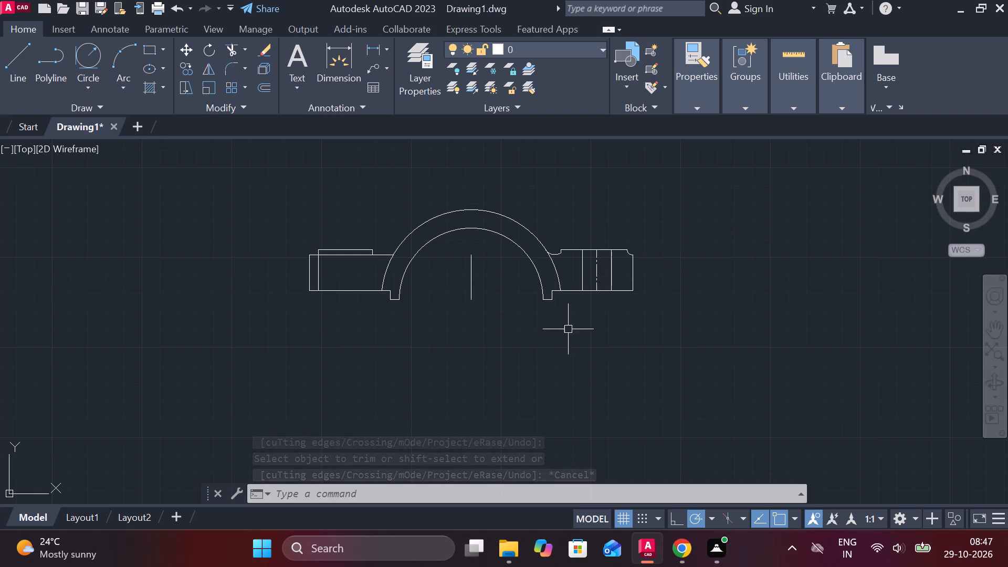
{"action": "left_click", "coordinate": [468, 268]}
{"action": "left_click", "coordinate": [517, 299]}
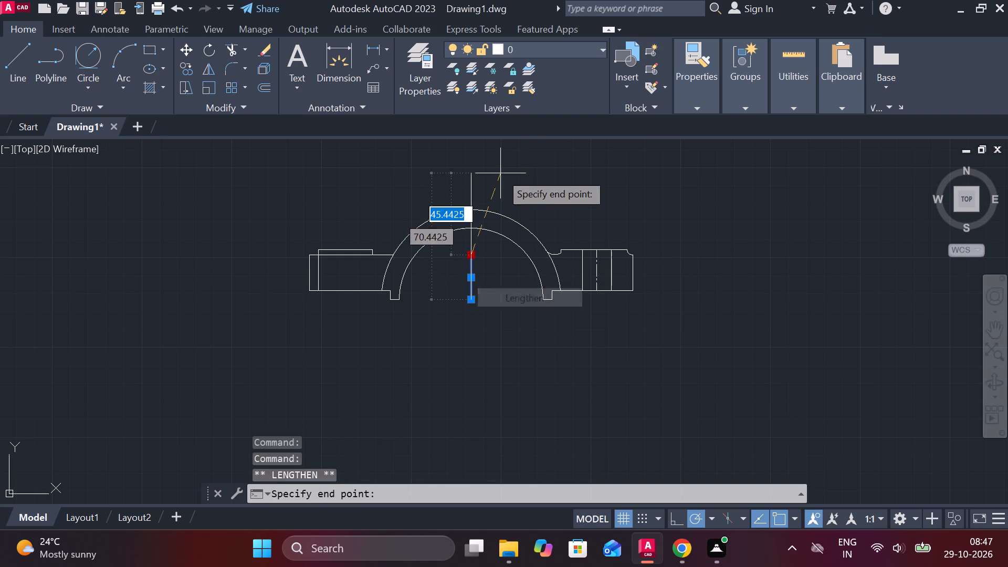
{"action": "left_click", "coordinate": [498, 184]}
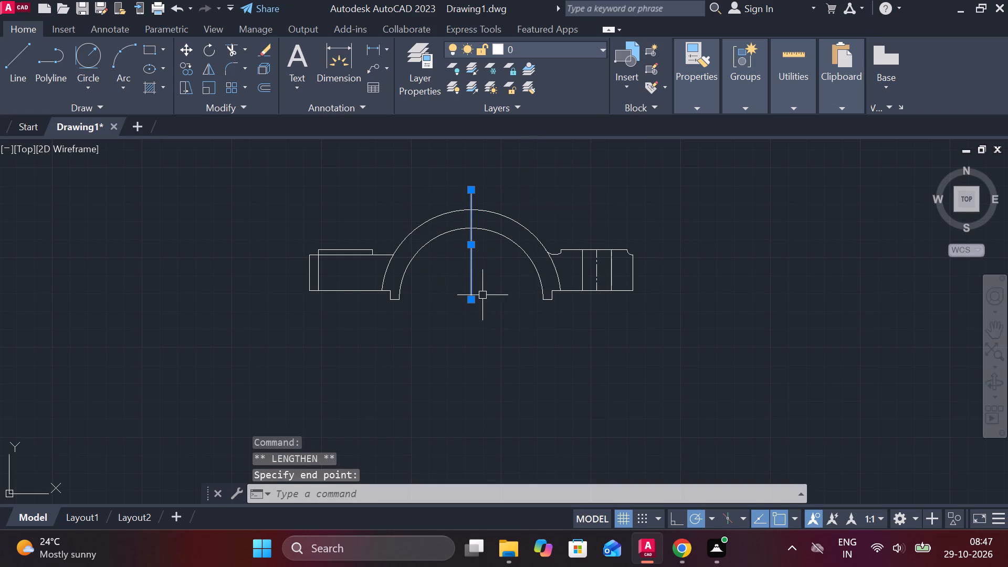
{"action": "left_click", "coordinate": [474, 300]}
{"action": "left_click", "coordinate": [469, 338]}
{"action": "key", "text": "Escape"}
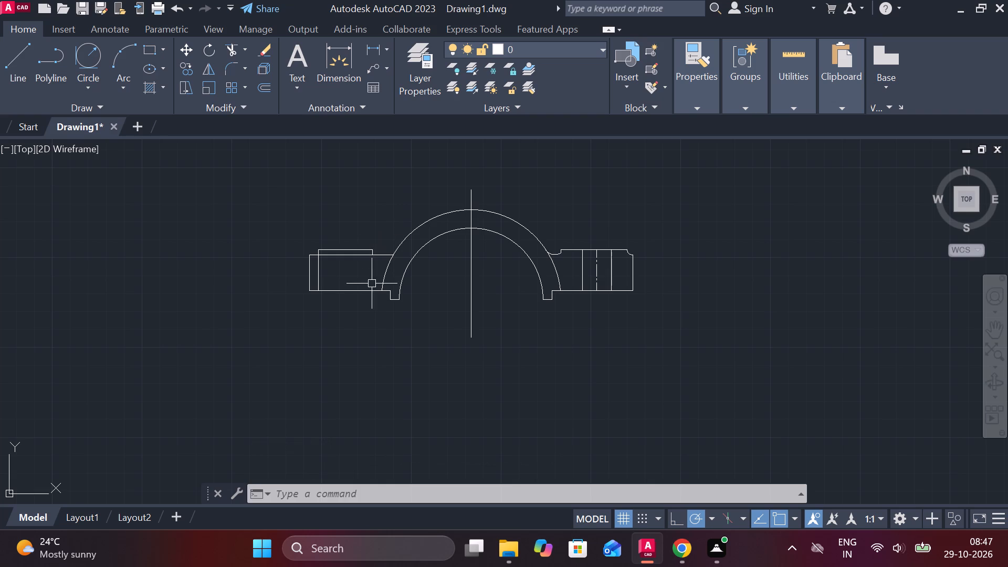
Draw a horizontal line from the inner arc's lower left end across and past the vertical centre line.
{"action": "key", "text": "l"}
{"action": "key", "text": "Return"}
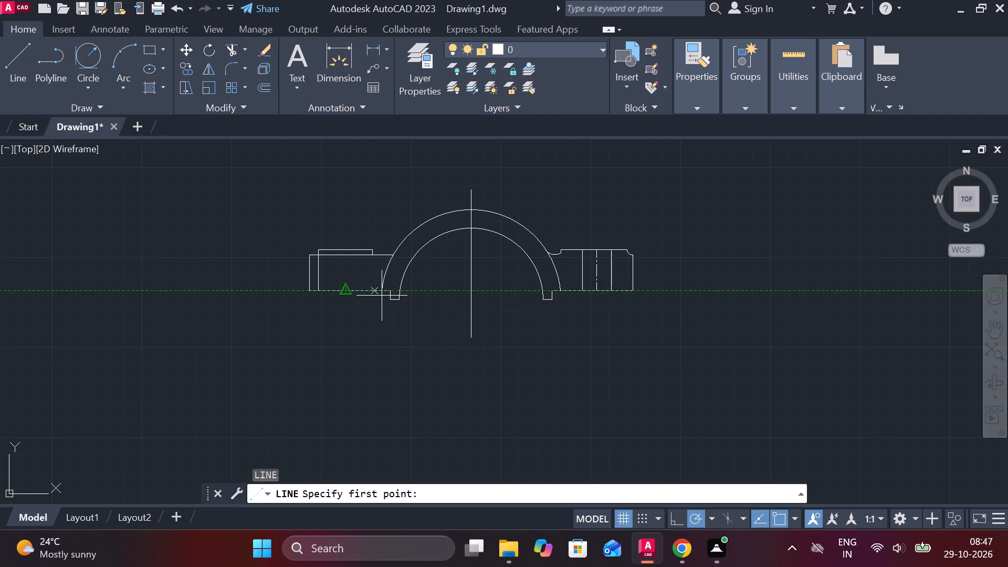
{"action": "scroll", "coordinate": [401, 301], "scroll_direction": "up", "scroll_amount": 2}
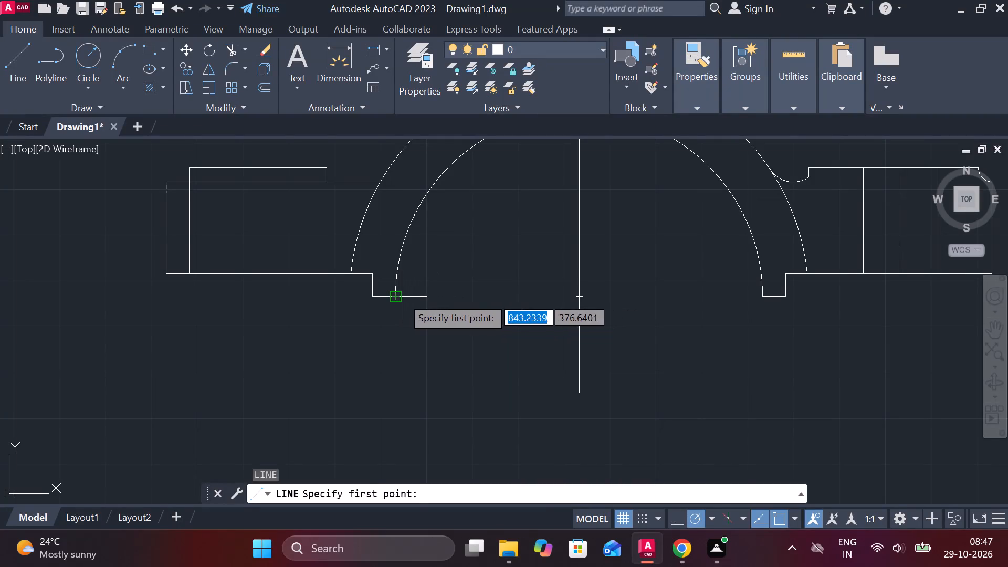
{"action": "left_click", "coordinate": [402, 297]}
{"action": "left_click", "coordinate": [664, 291]}
{"action": "key", "text": "Escape"}
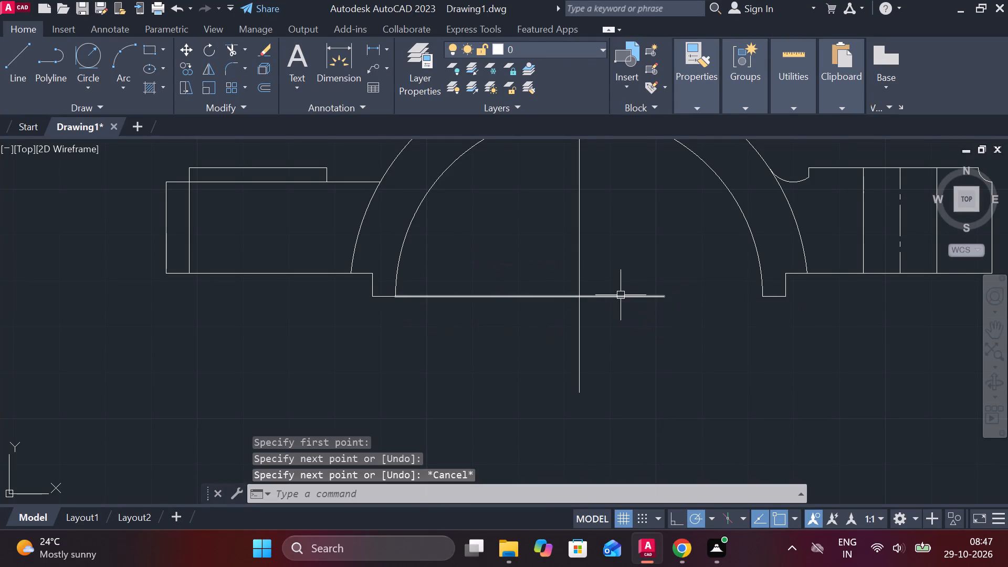
Offset the horizontal base line upward by 53, above the outer arc.
{"action": "left_click", "coordinate": [620, 295]}
{"action": "key", "text": "o"}
{"action": "key", "text": "Return"}
{"action": "key", "text": "Return"}
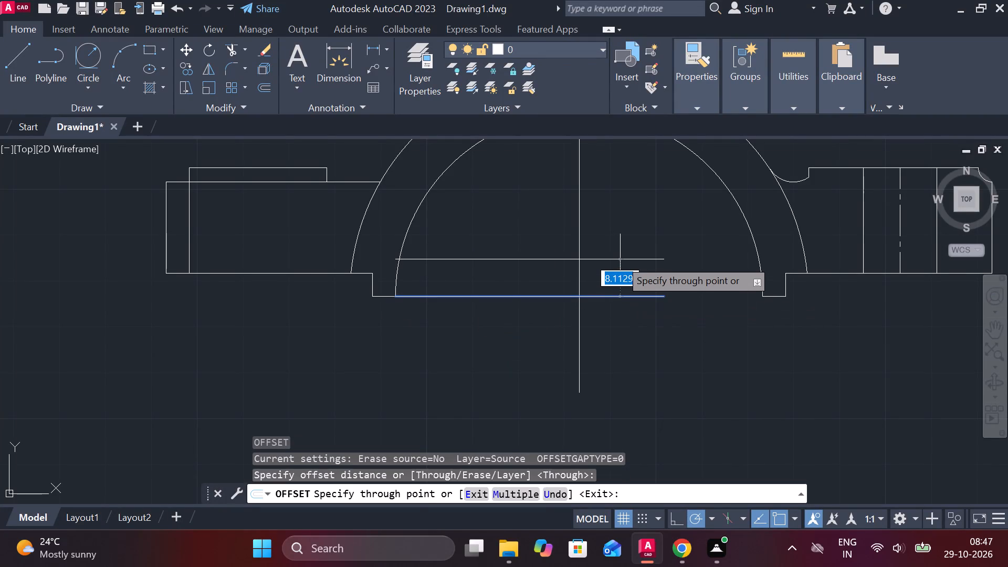
{"action": "key", "text": "5"}
{"action": "key", "text": "3"}
{"action": "key", "text": "Return"}
{"action": "scroll", "coordinate": [620, 259], "scroll_direction": "down", "scroll_amount": 2}
{"action": "scroll", "coordinate": [615, 234], "scroll_direction": "up", "scroll_amount": 2}
{"action": "middle_click_drag", "start_coordinate": [620, 234], "coordinate": [617, 334]}
{"action": "key", "text": "Escape"}
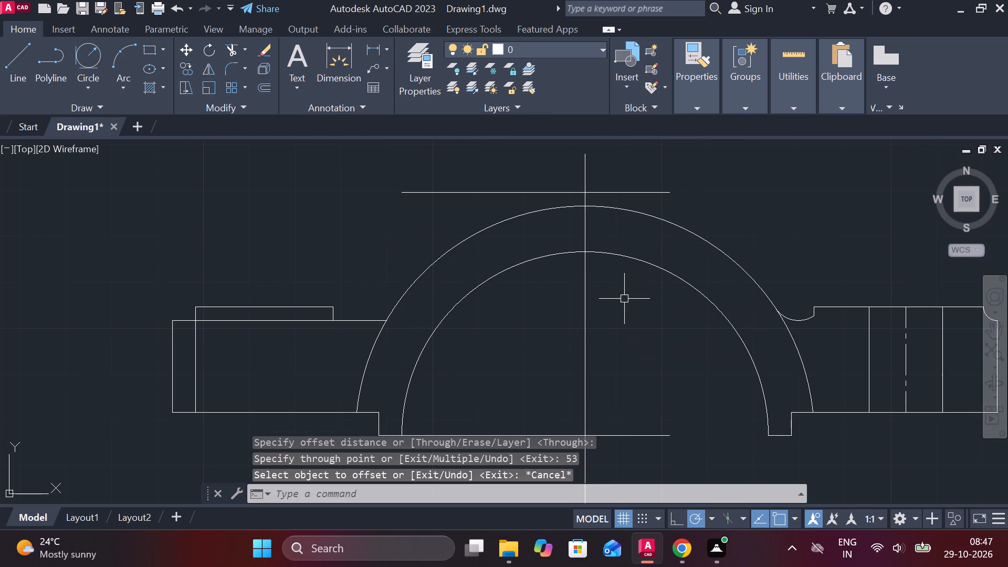
Draw a short vertical line on the centre line from the upper offset line down to the top of the outer arc.
{"action": "scroll", "coordinate": [622, 282], "scroll_direction": "down", "scroll_amount": 1}
{"action": "middle_click_drag", "start_coordinate": [670, 247], "coordinate": [666, 247]}
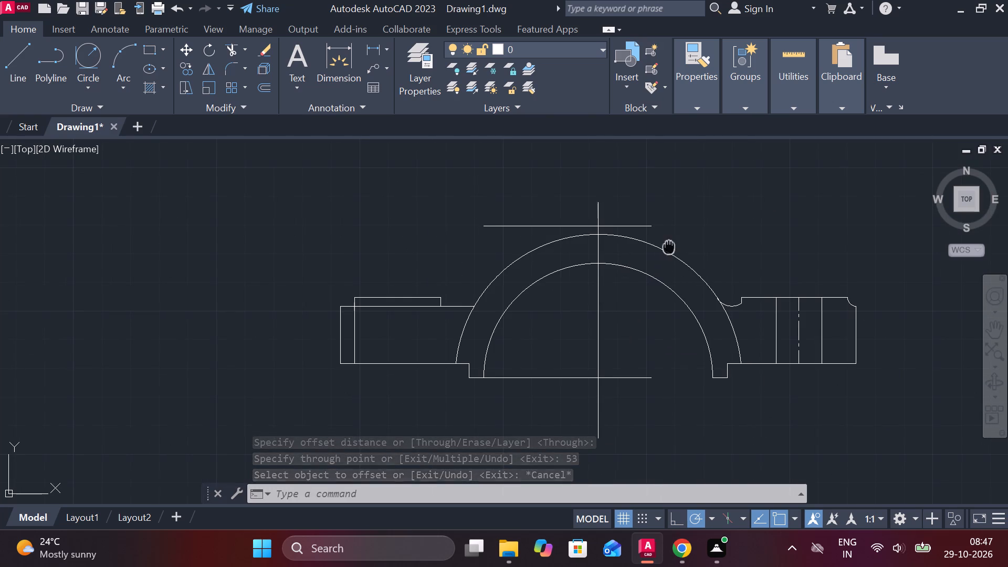
{"action": "middle_click_drag", "start_coordinate": [666, 247], "coordinate": [524, 283]}
{"action": "scroll", "coordinate": [370, 279], "scroll_direction": "up", "scroll_amount": 2}
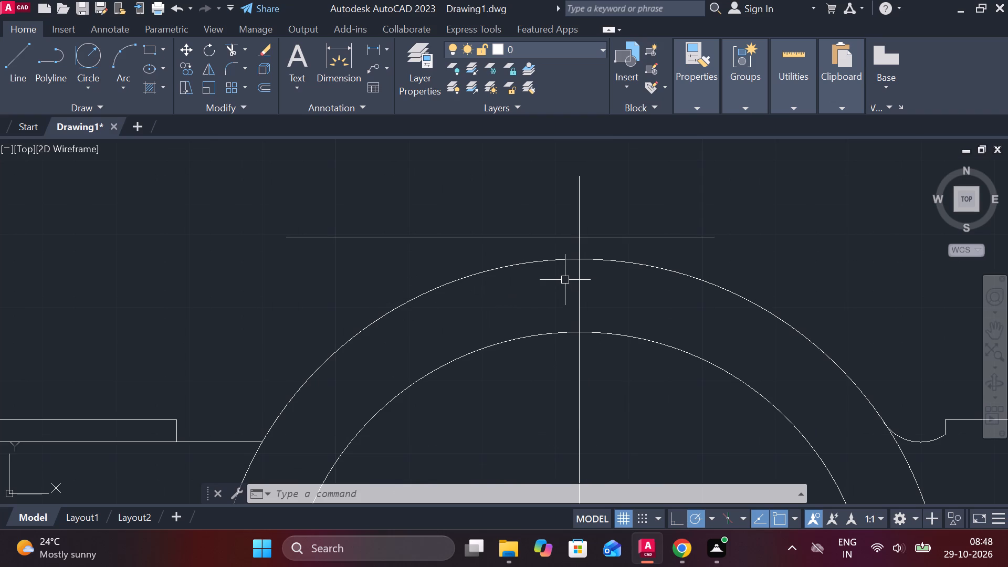
{"action": "scroll", "coordinate": [628, 232], "scroll_direction": "down", "scroll_amount": 2}
{"action": "middle_click_drag", "start_coordinate": [628, 232], "coordinate": [606, 319]}
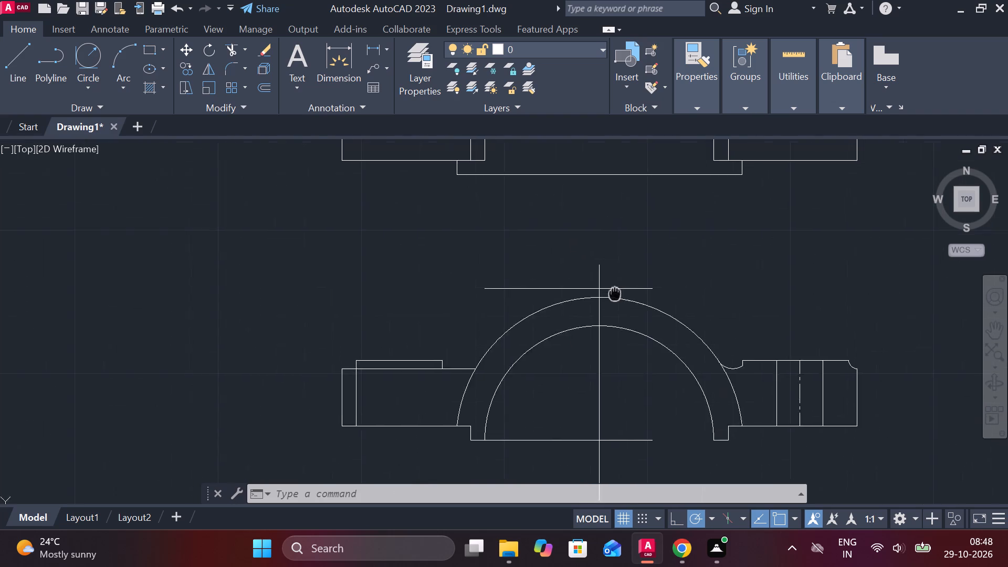
{"action": "middle_click_drag", "start_coordinate": [606, 319], "coordinate": [597, 339]}
{"action": "key", "text": "l"}
{"action": "key", "text": "Return"}
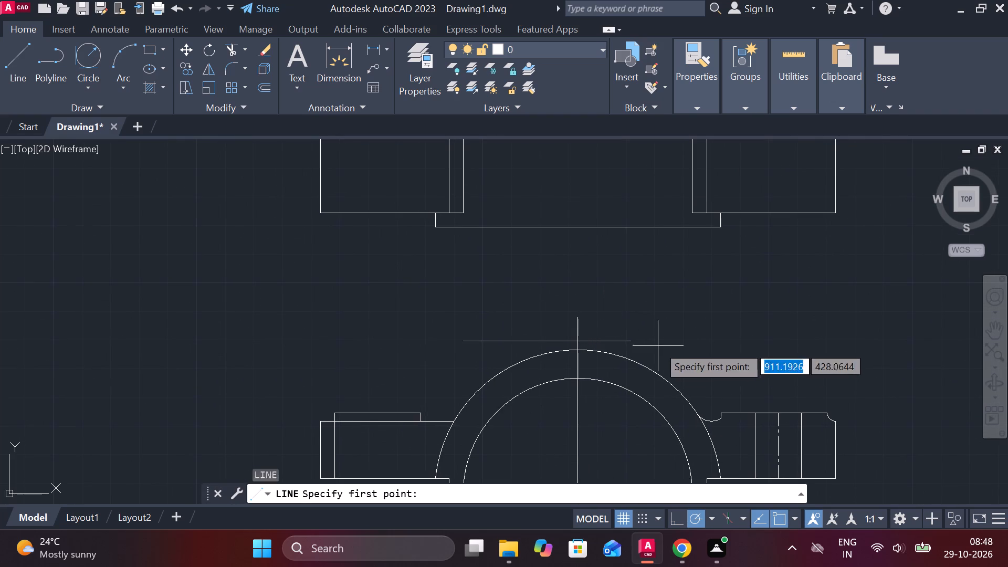
{"action": "scroll", "coordinate": [581, 345], "scroll_direction": "up", "scroll_amount": 2}
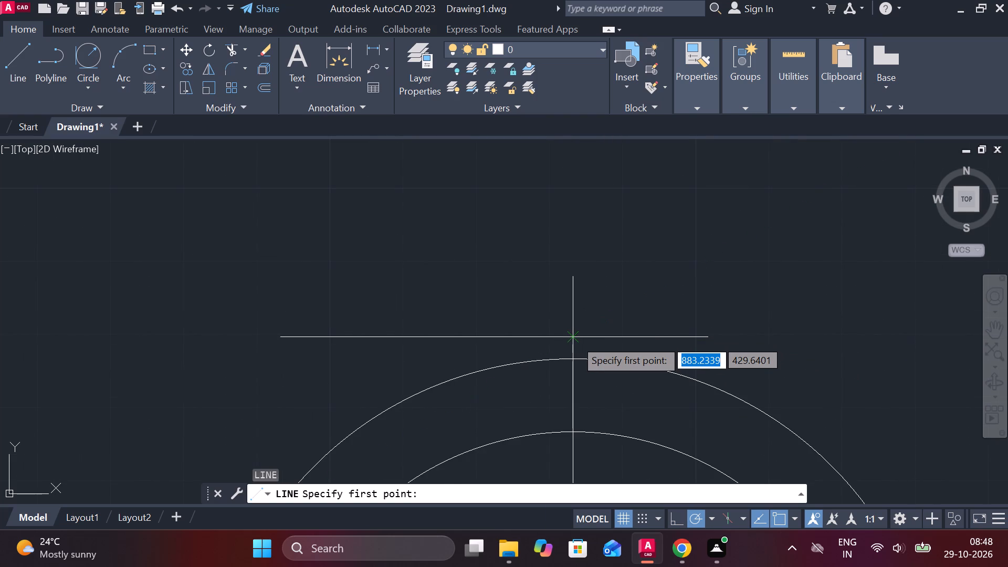
{"action": "left_click", "coordinate": [575, 339]}
{"action": "left_click", "coordinate": [569, 356]}
{"action": "key", "text": "Escape"}
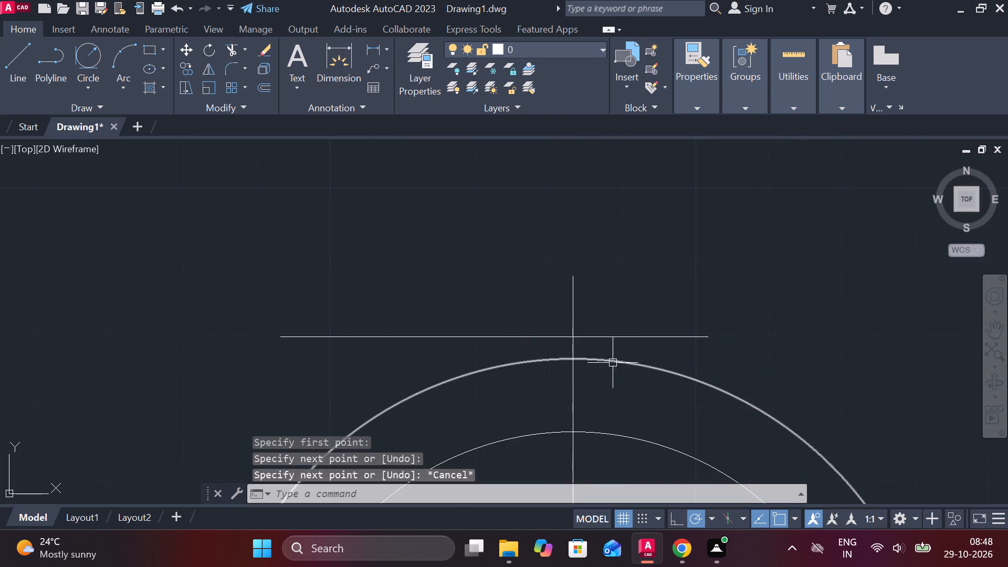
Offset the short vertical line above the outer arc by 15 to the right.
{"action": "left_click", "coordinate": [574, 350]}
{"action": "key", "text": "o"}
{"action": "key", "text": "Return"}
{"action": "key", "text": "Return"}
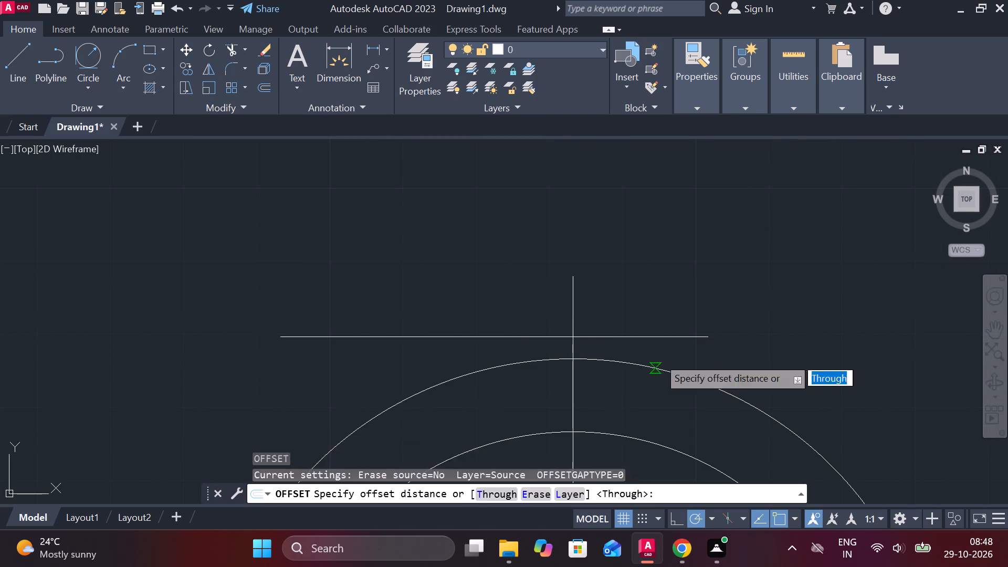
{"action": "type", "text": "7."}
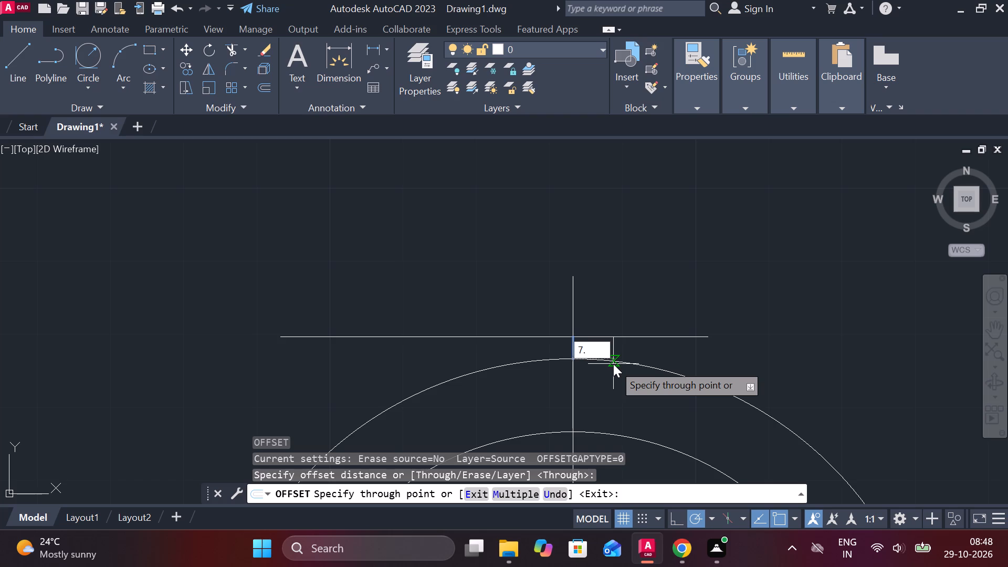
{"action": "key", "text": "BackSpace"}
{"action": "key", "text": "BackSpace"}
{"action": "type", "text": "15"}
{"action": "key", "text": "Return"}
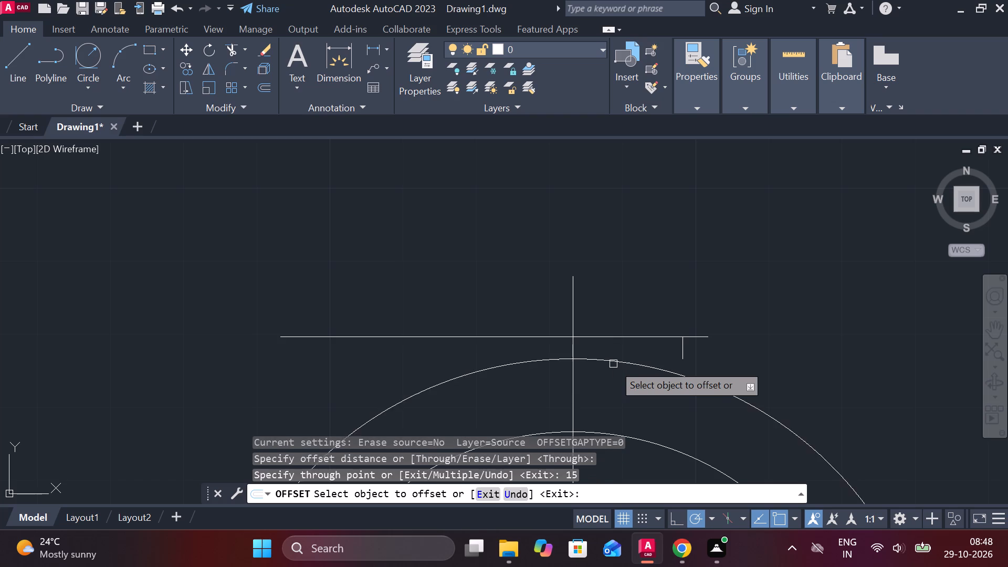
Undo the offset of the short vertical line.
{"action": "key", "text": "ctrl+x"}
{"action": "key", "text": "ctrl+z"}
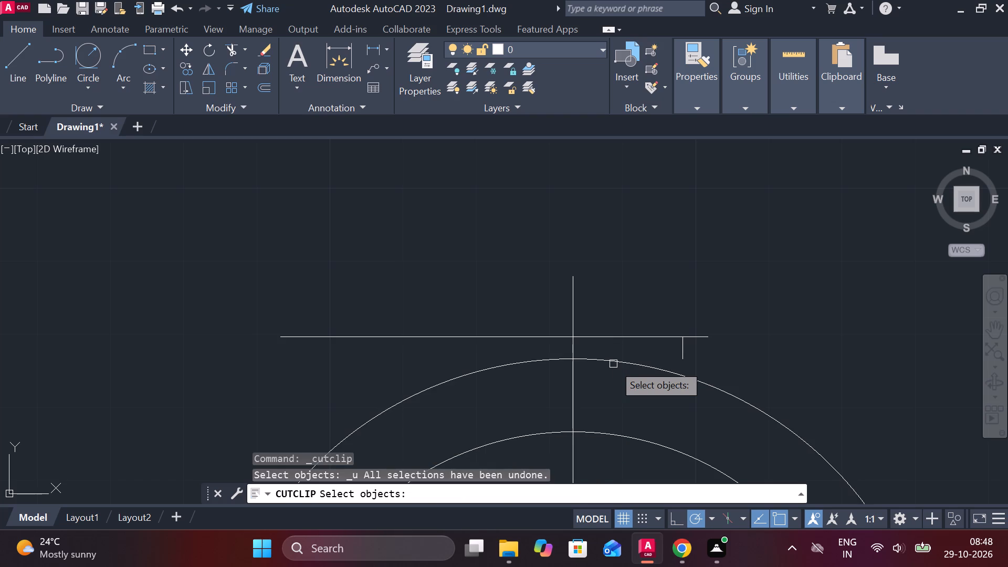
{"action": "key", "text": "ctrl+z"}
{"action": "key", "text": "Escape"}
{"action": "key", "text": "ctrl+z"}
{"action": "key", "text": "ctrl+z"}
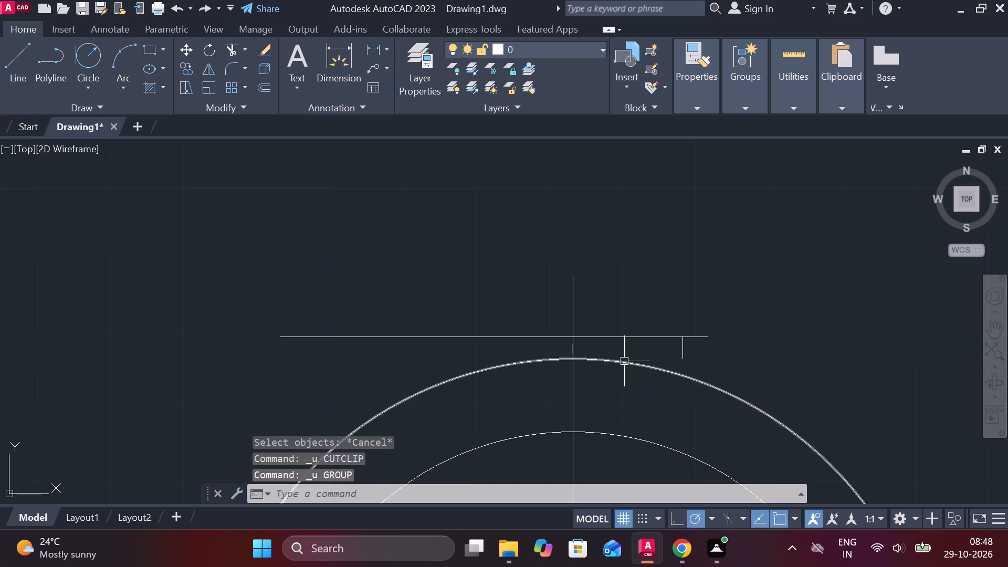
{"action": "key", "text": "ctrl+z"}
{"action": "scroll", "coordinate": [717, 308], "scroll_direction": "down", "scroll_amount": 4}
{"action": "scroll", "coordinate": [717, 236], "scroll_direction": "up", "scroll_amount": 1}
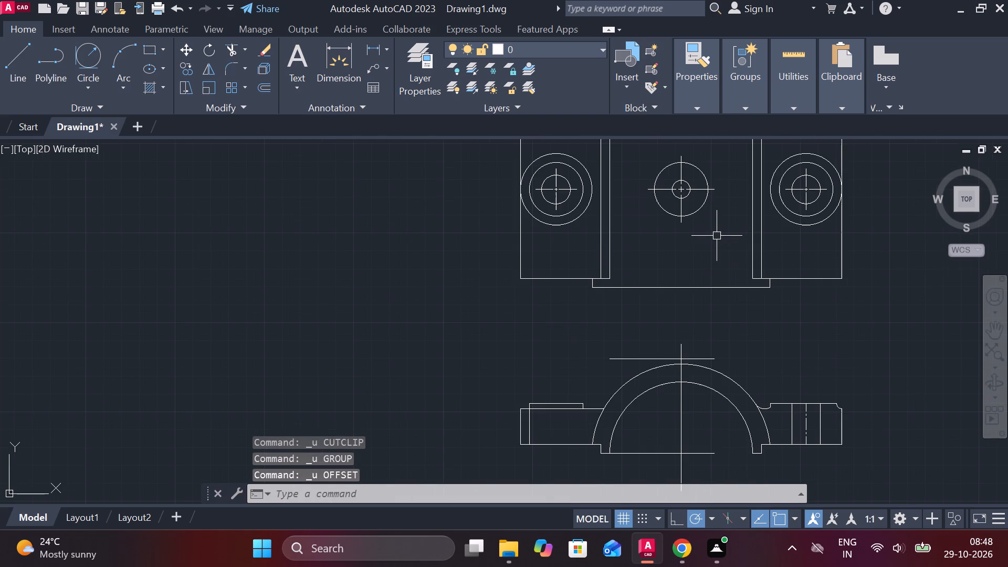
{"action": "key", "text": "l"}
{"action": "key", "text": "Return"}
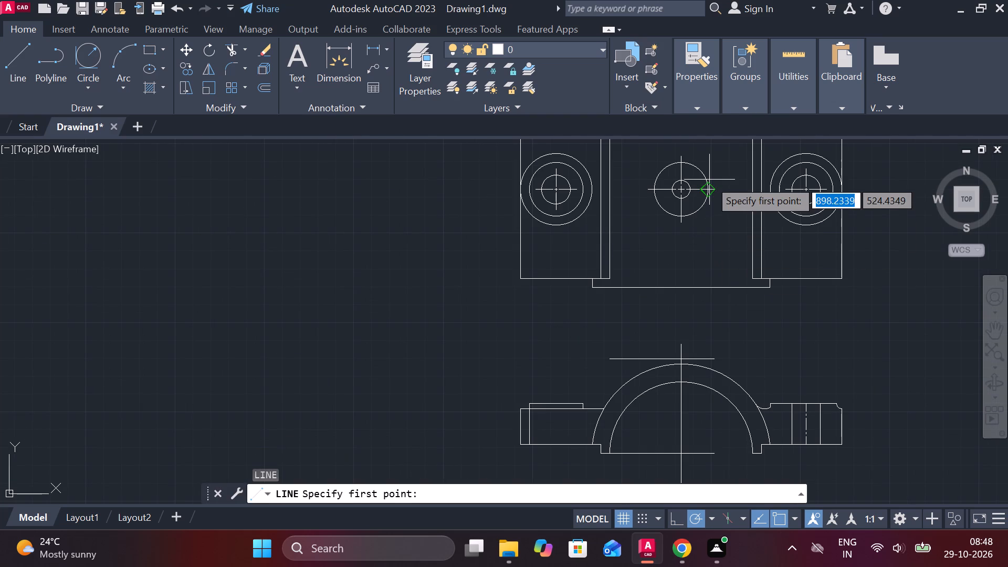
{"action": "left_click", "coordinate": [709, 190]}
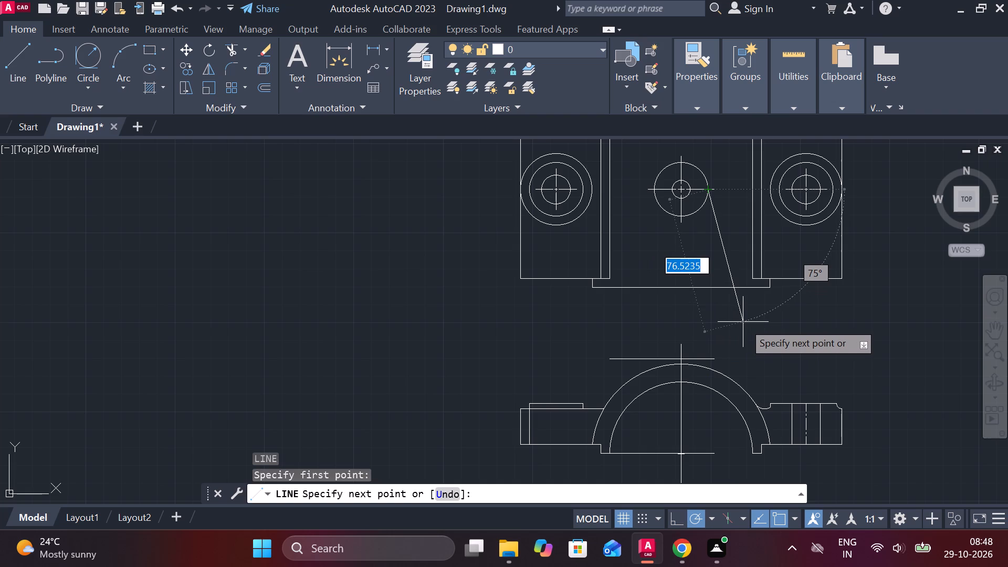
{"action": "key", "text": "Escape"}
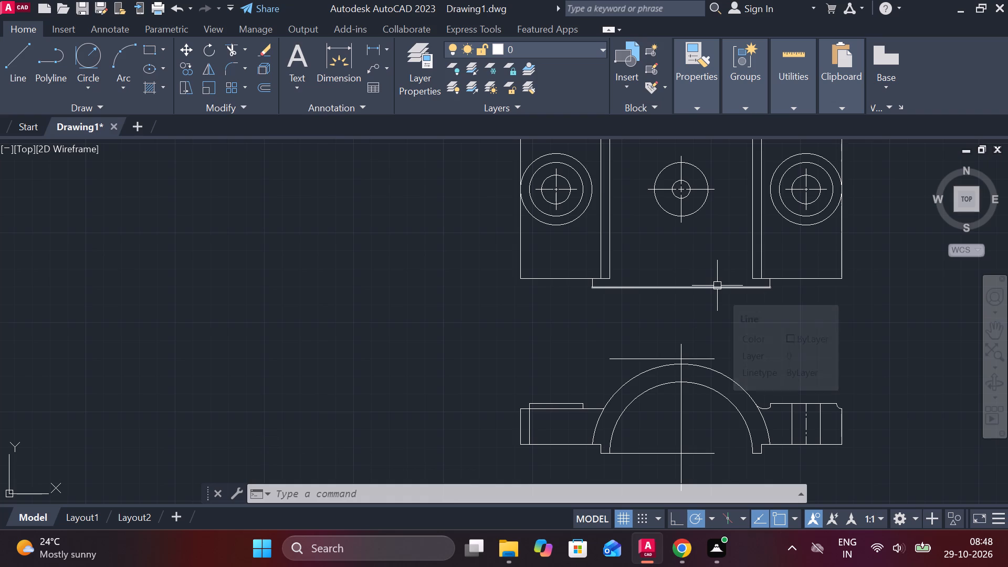
Offset the short vertical line between the upper horizontal line and the outer arc by 15 to the right.
{"action": "scroll", "coordinate": [661, 357], "scroll_direction": "up", "scroll_amount": 3}
{"action": "left_click", "coordinate": [745, 380]}
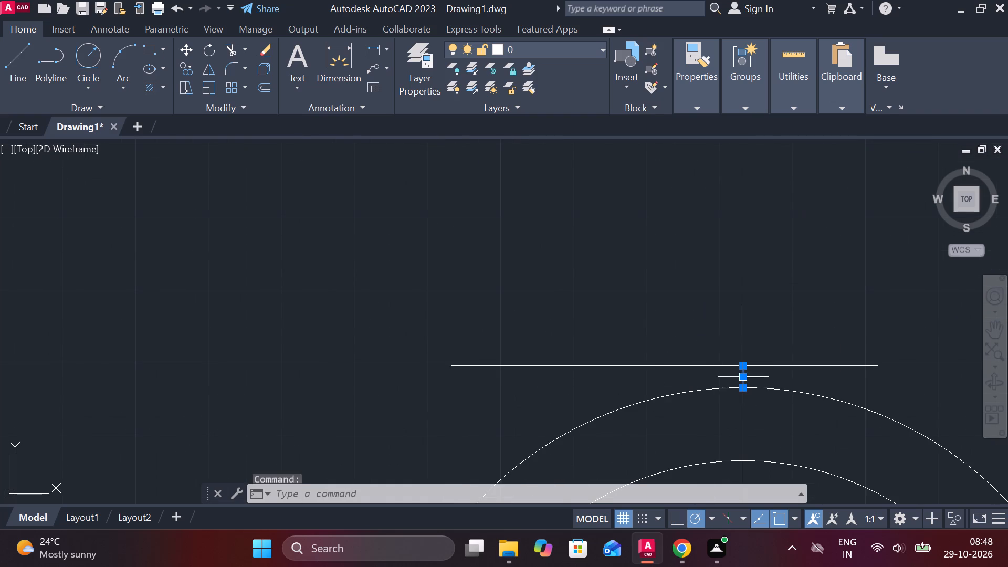
{"action": "middle_click_drag", "start_coordinate": [740, 414], "coordinate": [699, 414]}
{"action": "key", "text": "o"}
{"action": "key", "text": "Return"}
{"action": "key", "text": "Return"}
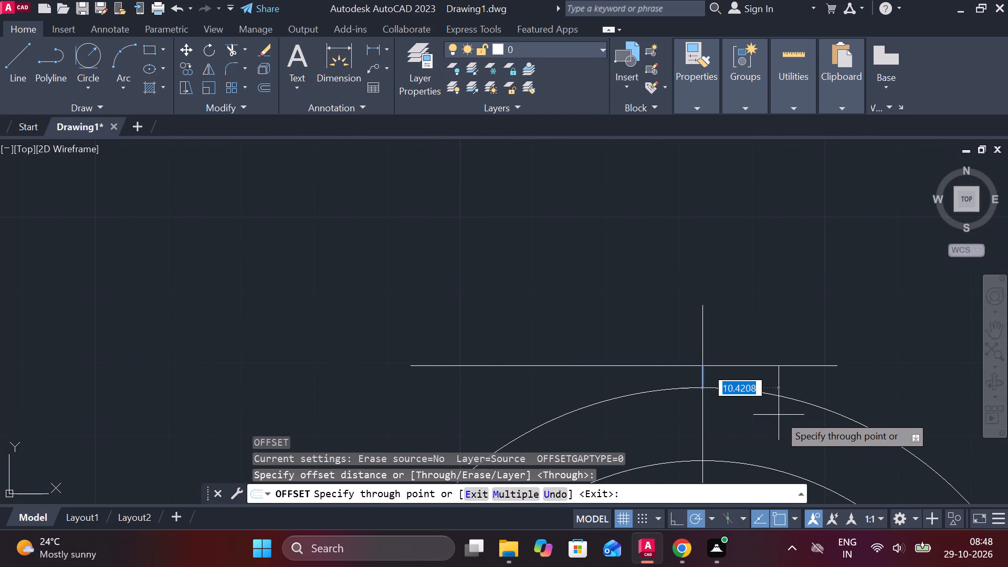
{"action": "type", "text": "15"}
{"action": "key", "text": "space"}
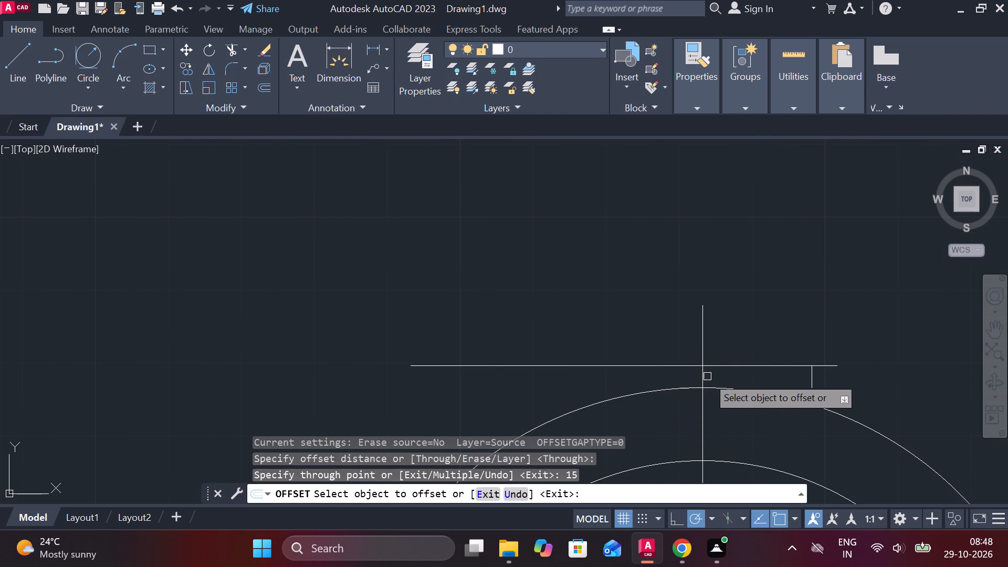
Offset the short vertical line on the centre line above the outer arc by 15 to the left.
{"action": "left_click", "coordinate": [706, 374]}
{"action": "type", "text": "15"}
{"action": "key", "text": "space"}
{"action": "scroll", "coordinate": [664, 397], "scroll_direction": "down", "scroll_amount": 1}
{"action": "middle_click_drag", "start_coordinate": [634, 405], "coordinate": [576, 346]}
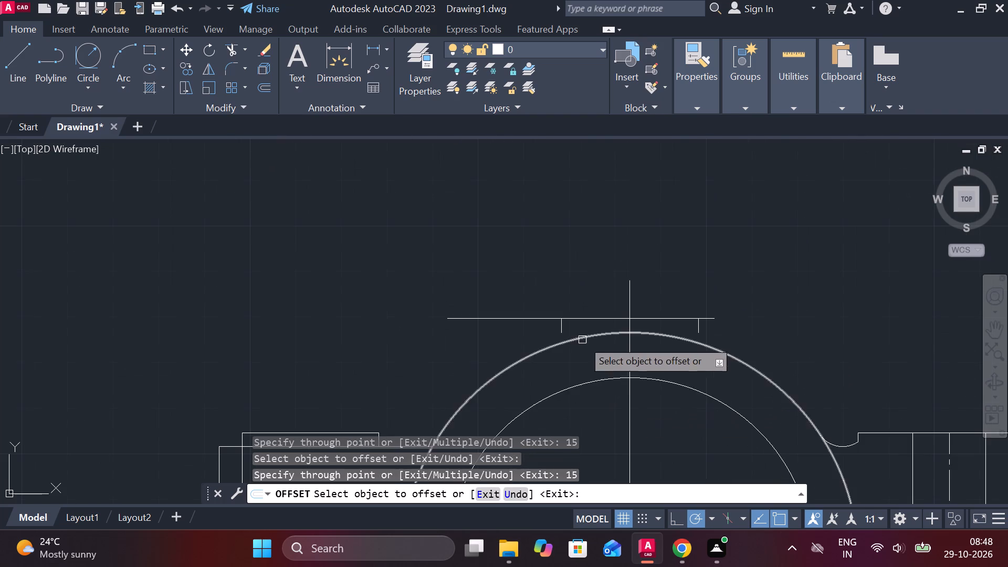
{"action": "key", "text": "Escape"}
Extend both offset vertical lines down to the outer arc to form the sides of the top boss.
{"action": "type", "text": "EX"}
{"action": "key", "text": "space"}
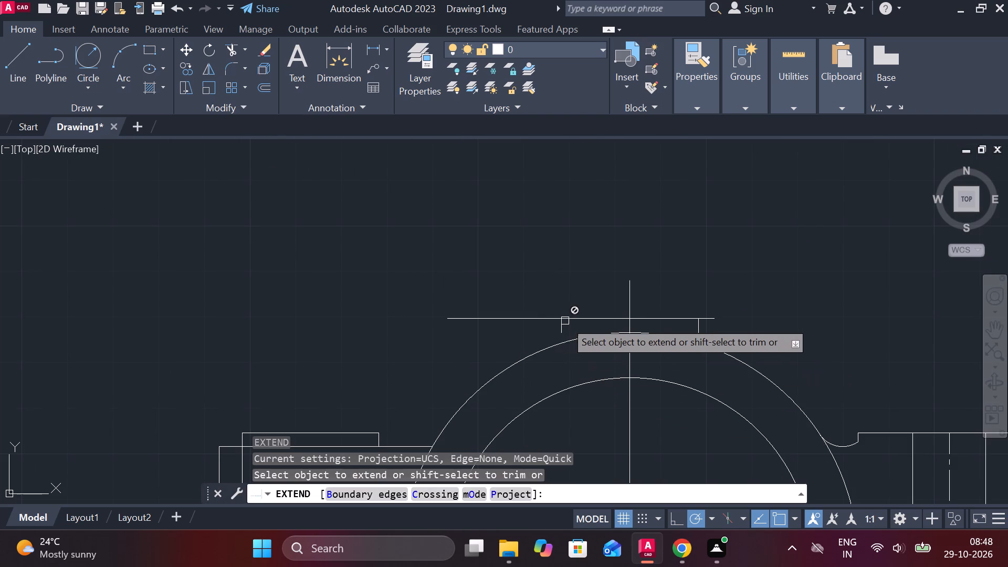
{"action": "left_click", "coordinate": [561, 332]}
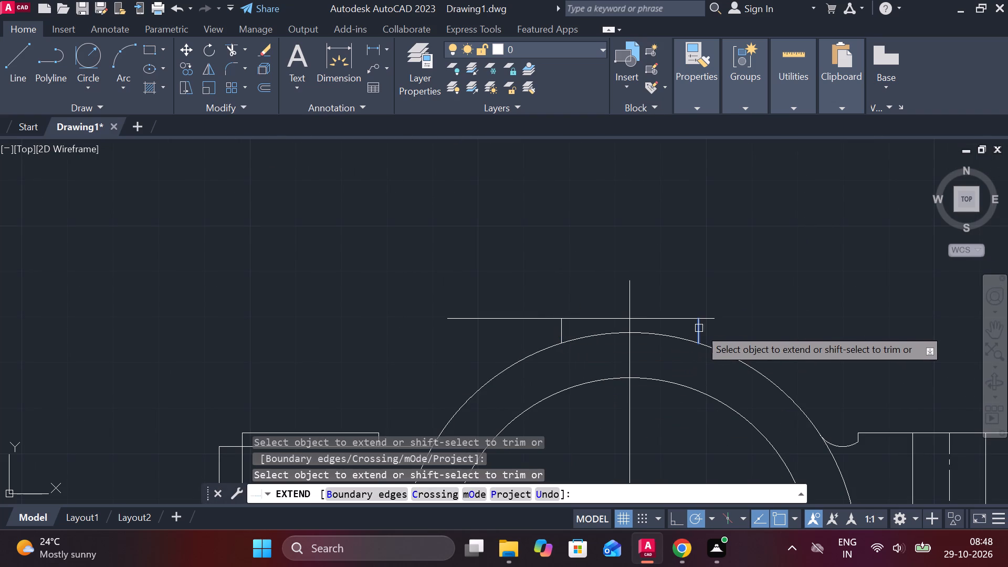
{"action": "left_click", "coordinate": [700, 328]}
{"action": "key", "text": "Escape"}
Trim the horizontal line's ends beyond the boss sides and the outer arc segments between them.
{"action": "type", "text": "TR"}
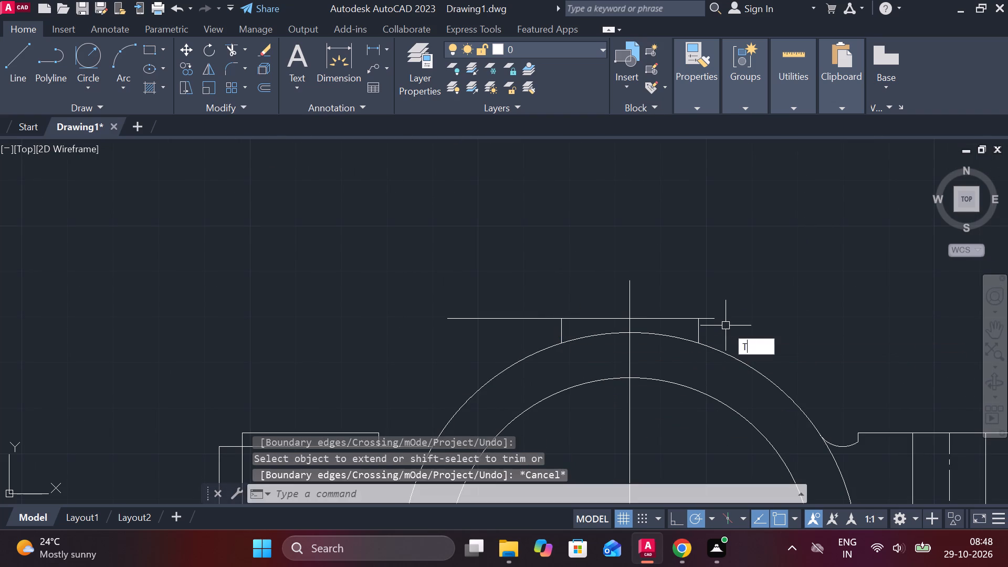
{"action": "key", "text": "space"}
{"action": "left_click", "coordinate": [486, 318]}
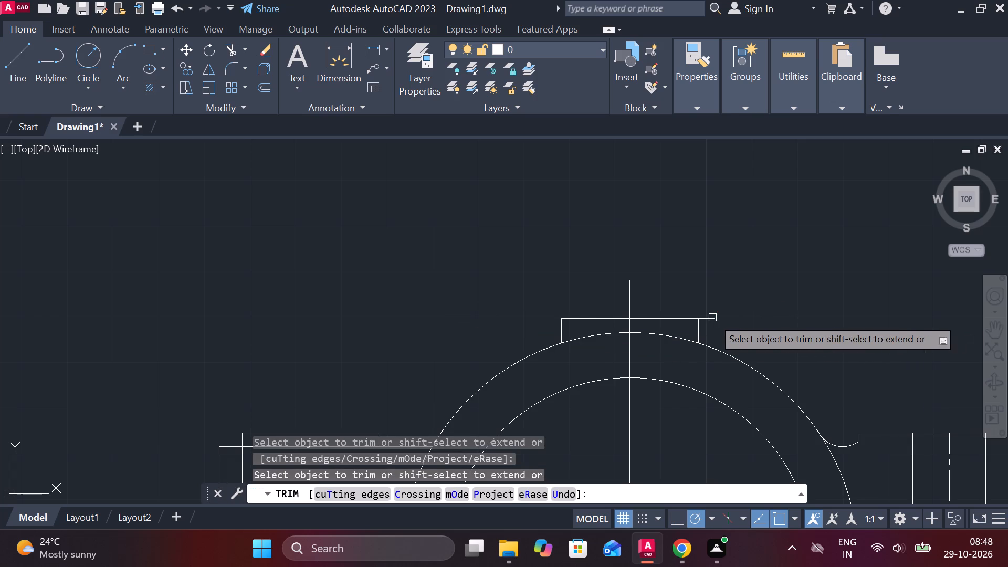
{"action": "left_click", "coordinate": [712, 318]}
{"action": "left_click", "coordinate": [670, 334]}
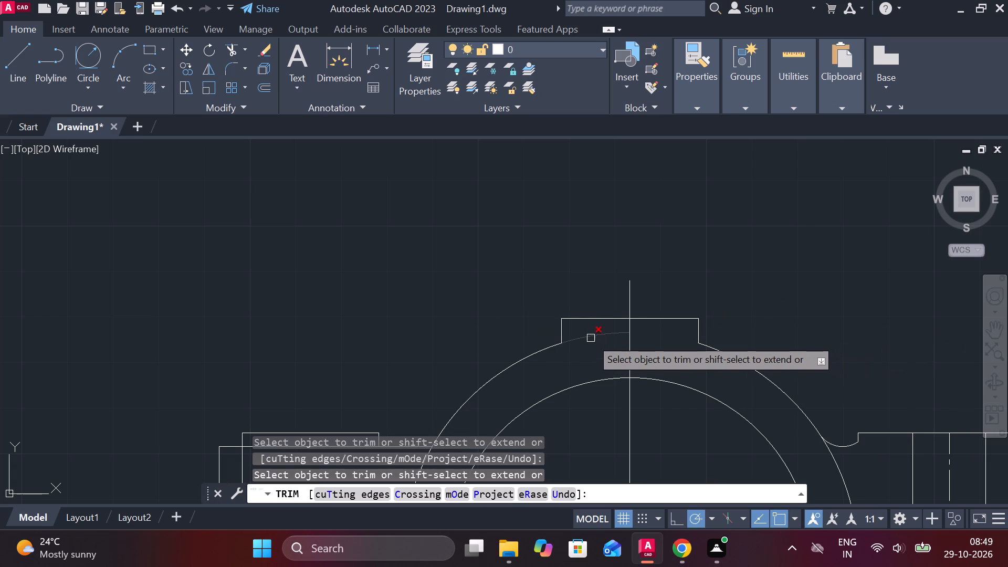
{"action": "left_click", "coordinate": [591, 338]}
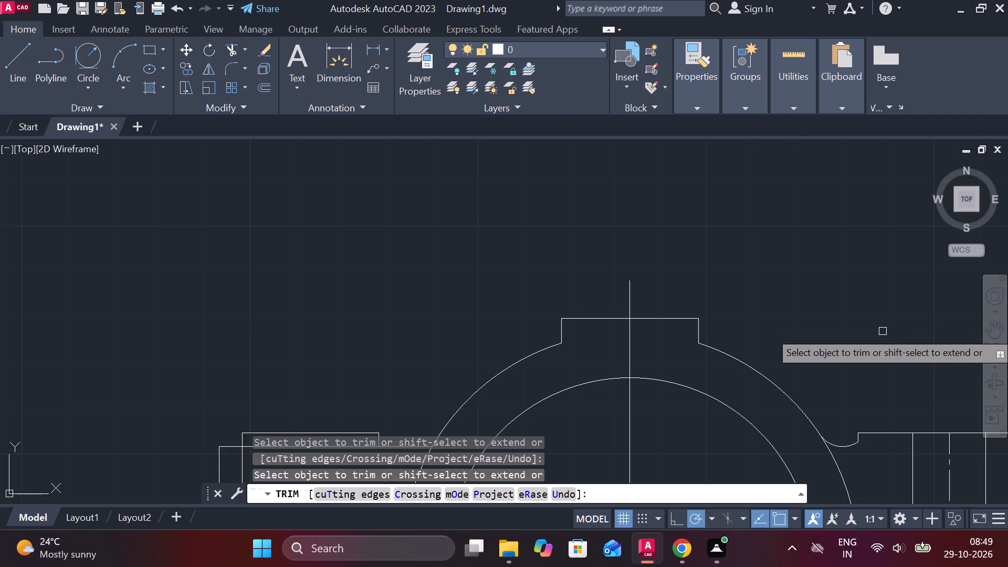
{"action": "scroll", "coordinate": [890, 331], "scroll_direction": "down", "scroll_amount": 1}
{"action": "middle_click_drag", "start_coordinate": [886, 331], "coordinate": [848, 331]}
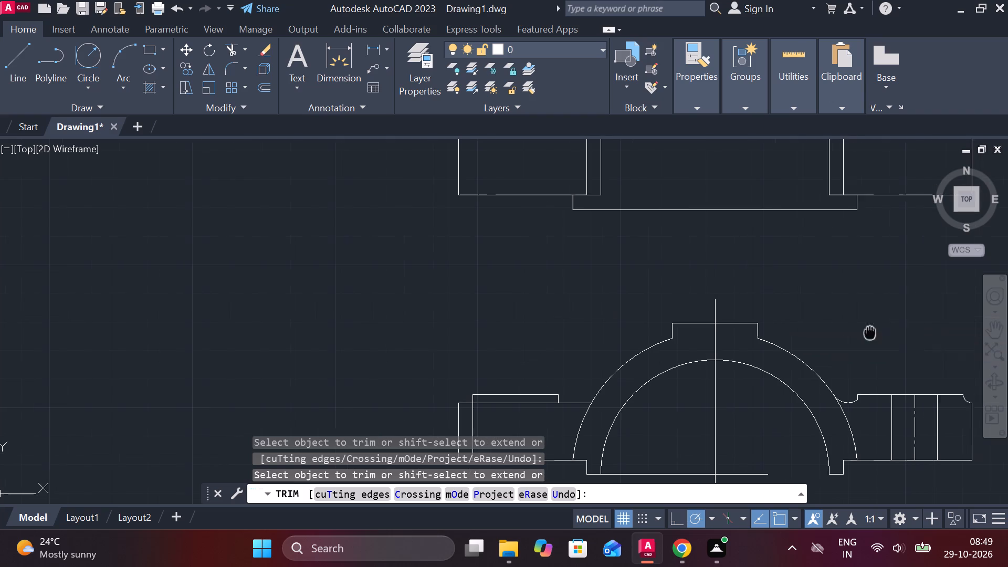
{"action": "middle_click_drag", "start_coordinate": [848, 331], "coordinate": [734, 270]}
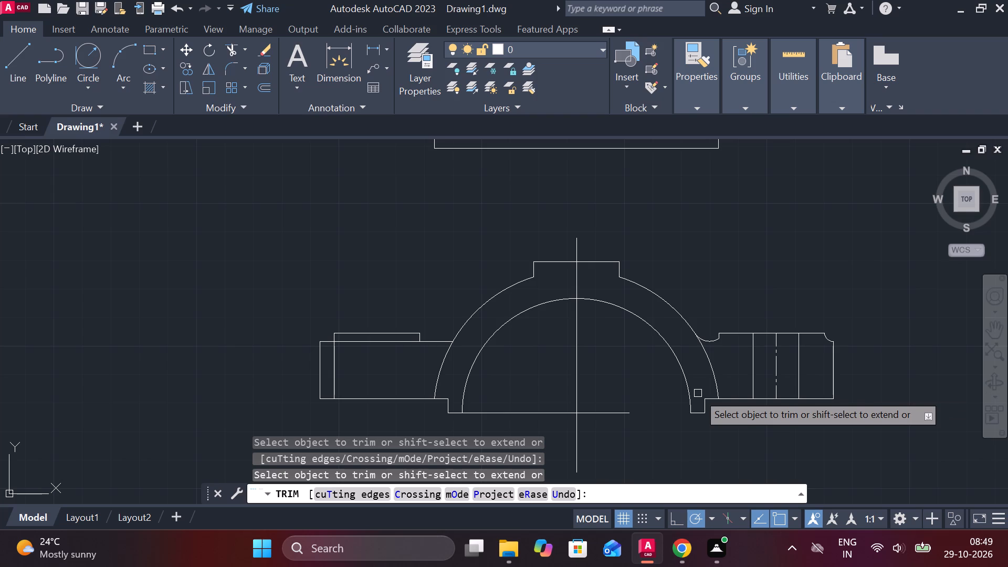
{"action": "key", "text": "Escape"}
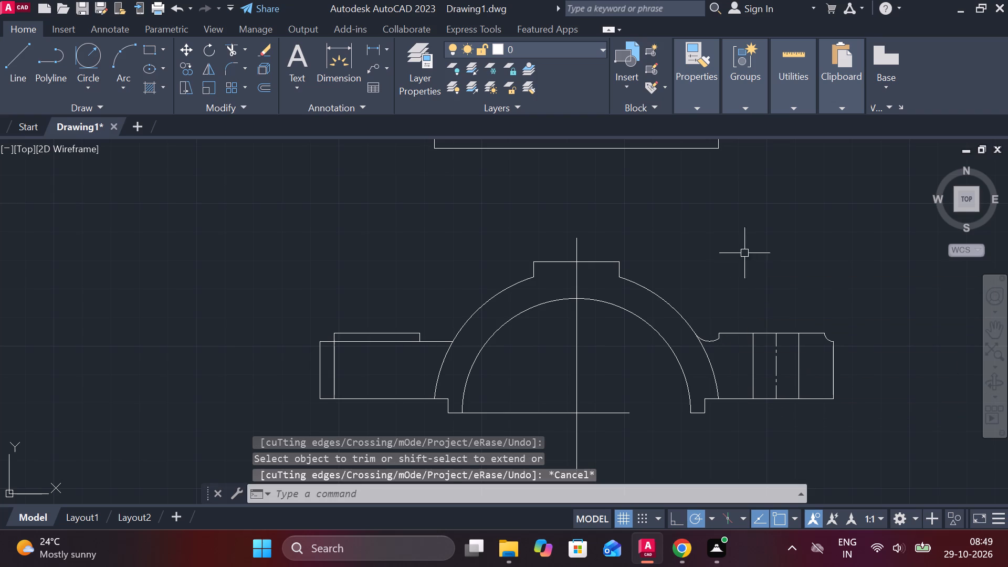
Draw a 10 by 10 square with lines in the empty space above and to the right of the top boss.
{"action": "key", "text": "l"}
{"action": "key", "text": "Return"}
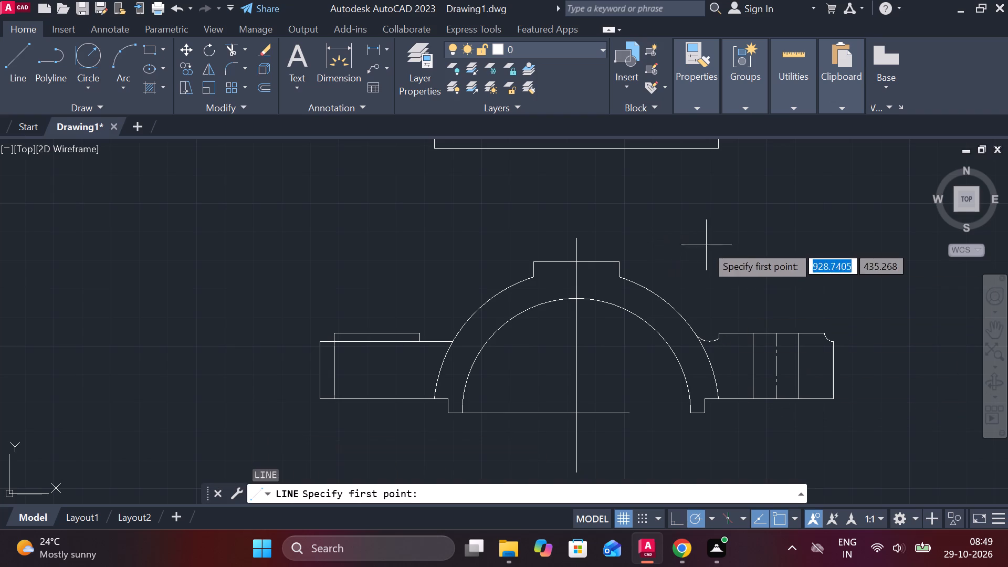
{"action": "left_click", "coordinate": [680, 207]}
{"action": "key", "text": "1"}
{"action": "key", "text": "0"}
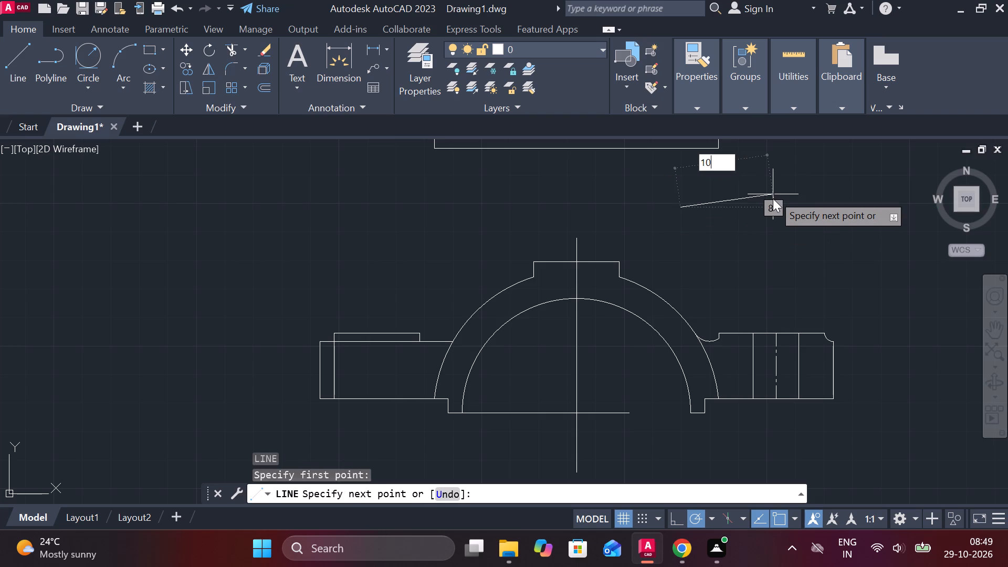
{"action": "key", "text": "Return"}
{"action": "key", "text": "ctrl+z"}
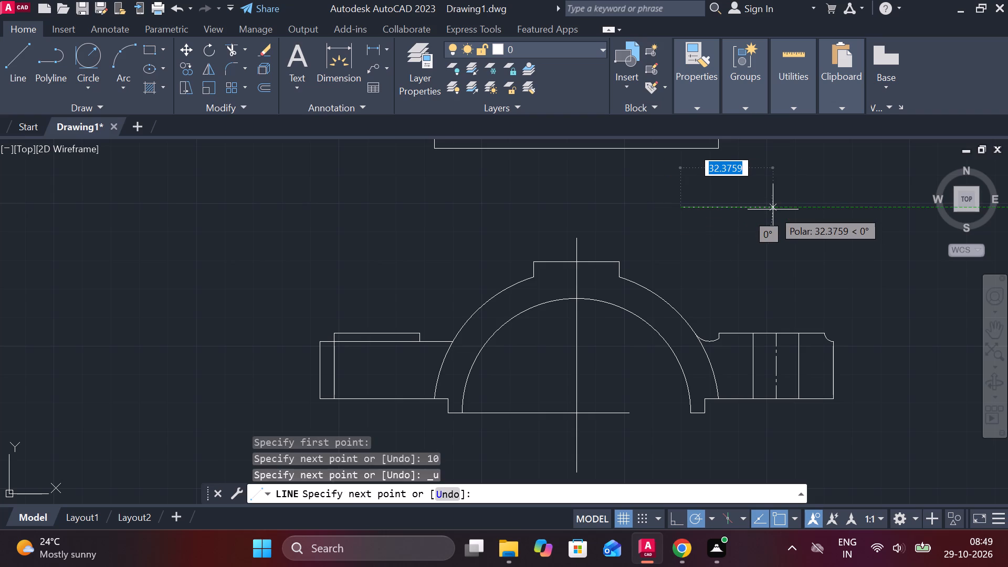
{"action": "type", "text": "10"}
{"action": "key", "text": "Return"}
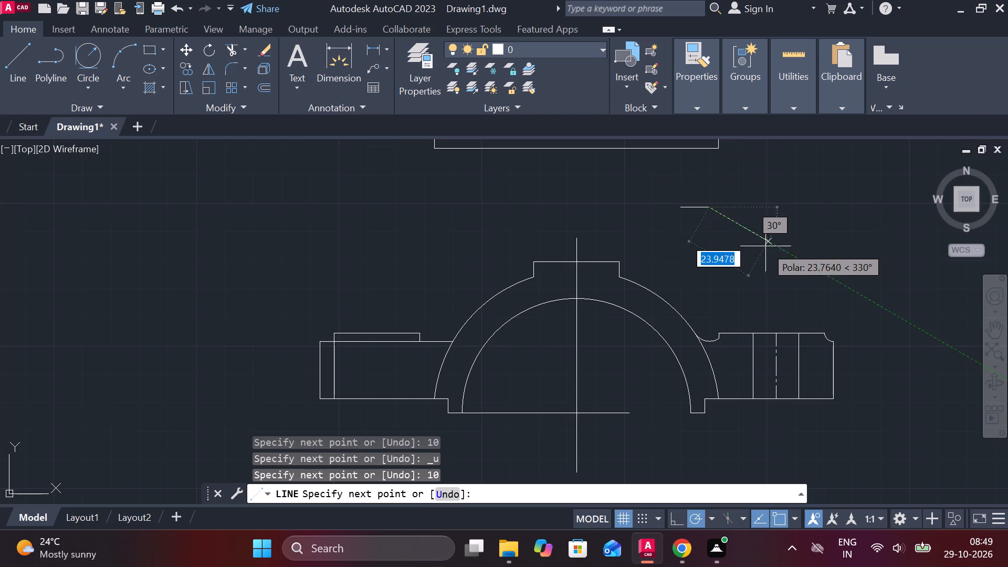
{"action": "type", "text": "10"}
{"action": "key", "text": "Return"}
{"action": "type", "text": "10"}
{"action": "key", "text": "Return"}
{"action": "left_click", "coordinate": [676, 207]}
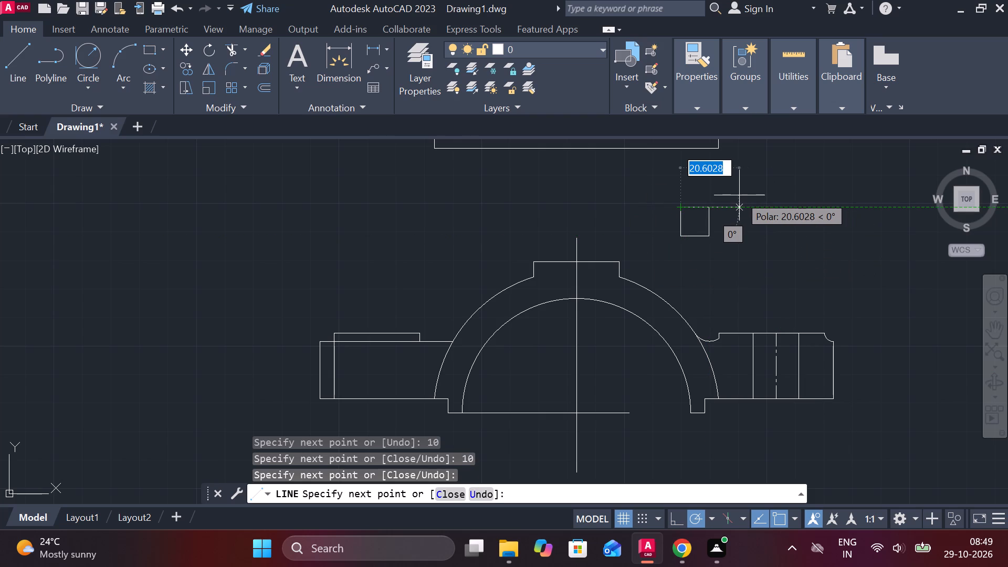
{"action": "key", "text": "Escape"}
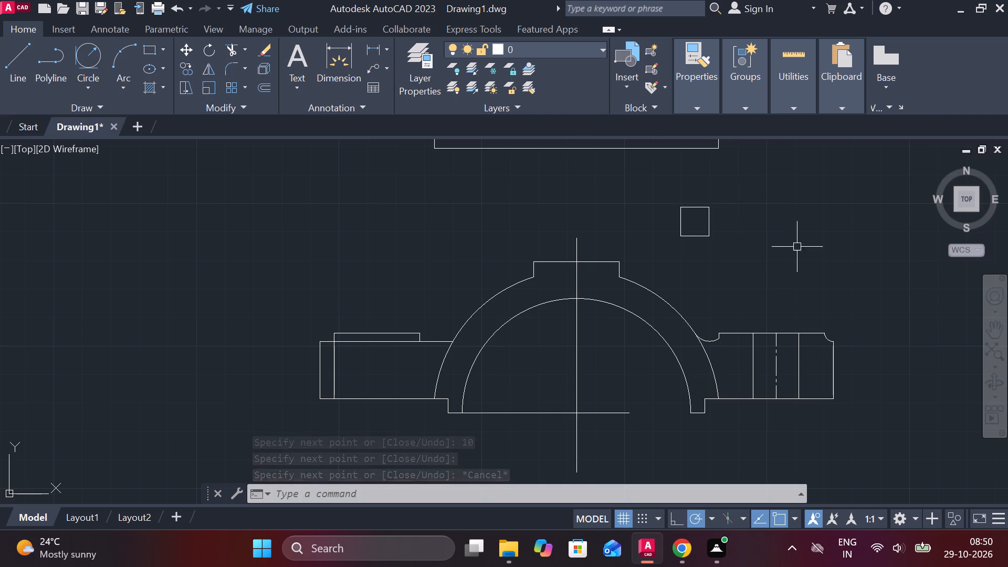
Draw a rectangle 16 wide and about 9.5 high beneath the square, projecting 3 beyond it on each side.
{"action": "scroll", "coordinate": [797, 247], "scroll_direction": "down", "scroll_amount": 2}
{"action": "middle_click_drag", "start_coordinate": [825, 318], "coordinate": [771, 318]}
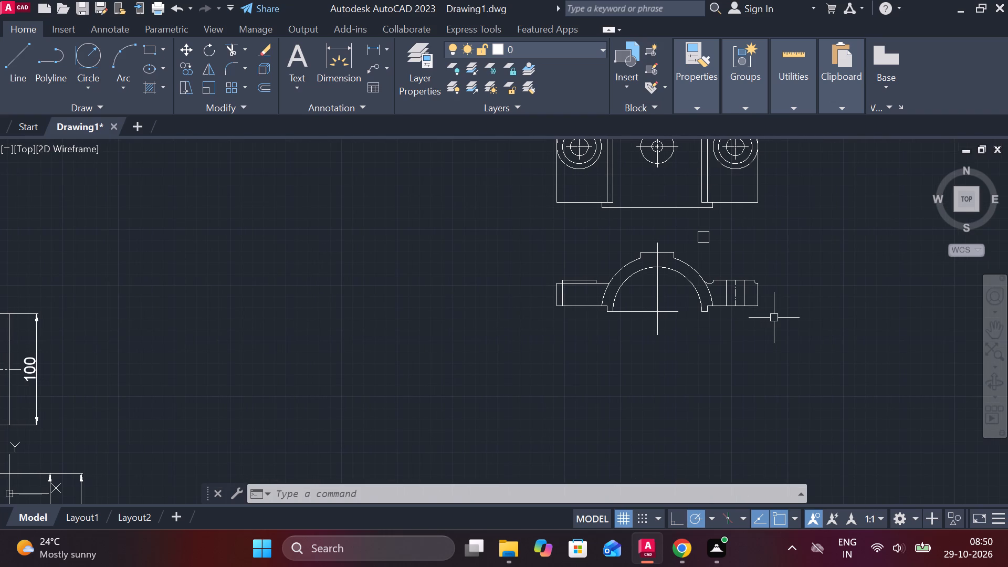
{"action": "scroll", "coordinate": [747, 218], "scroll_direction": "up", "scroll_amount": 2}
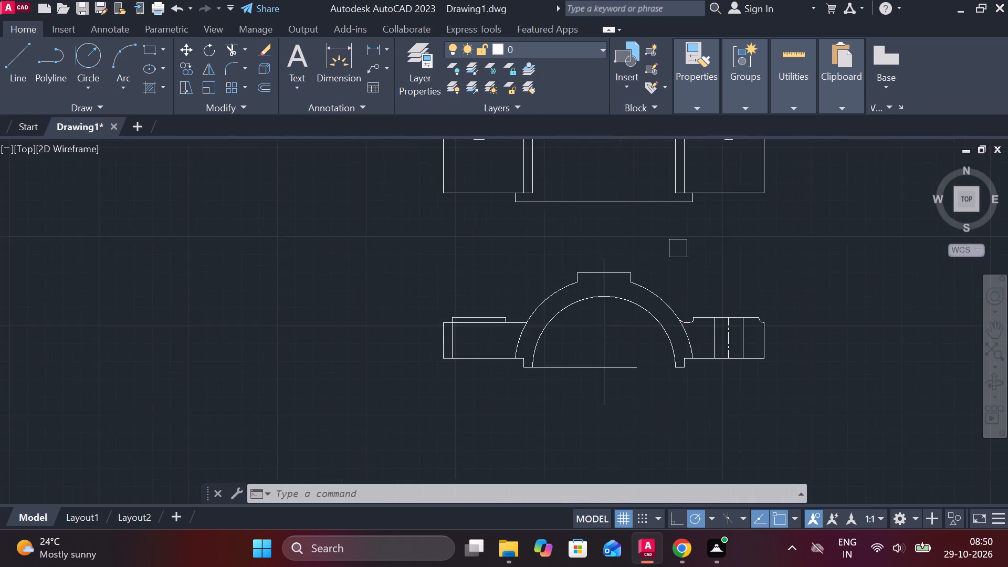
{"action": "key", "text": "l"}
{"action": "key", "text": "Return"}
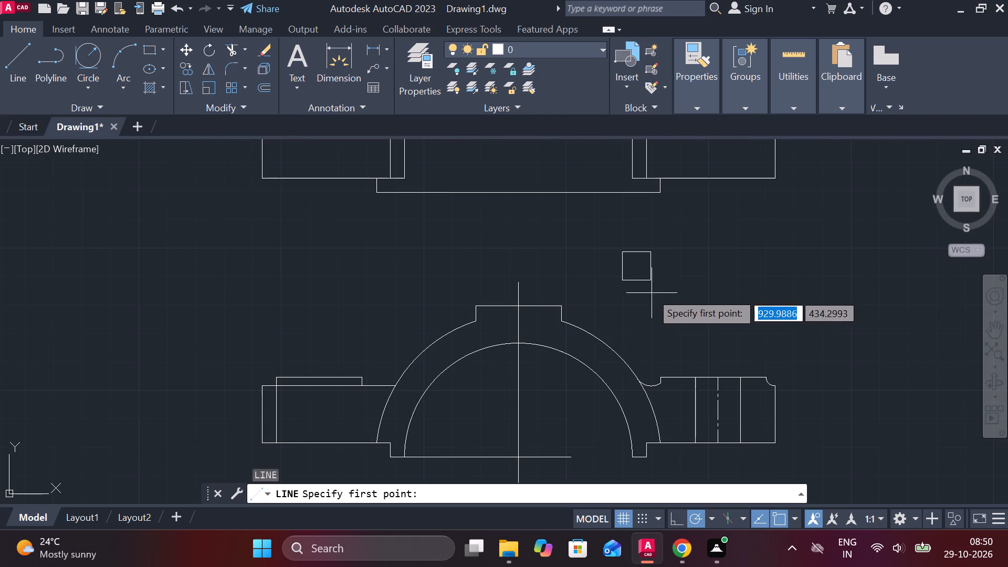
{"action": "left_click", "coordinate": [653, 279]}
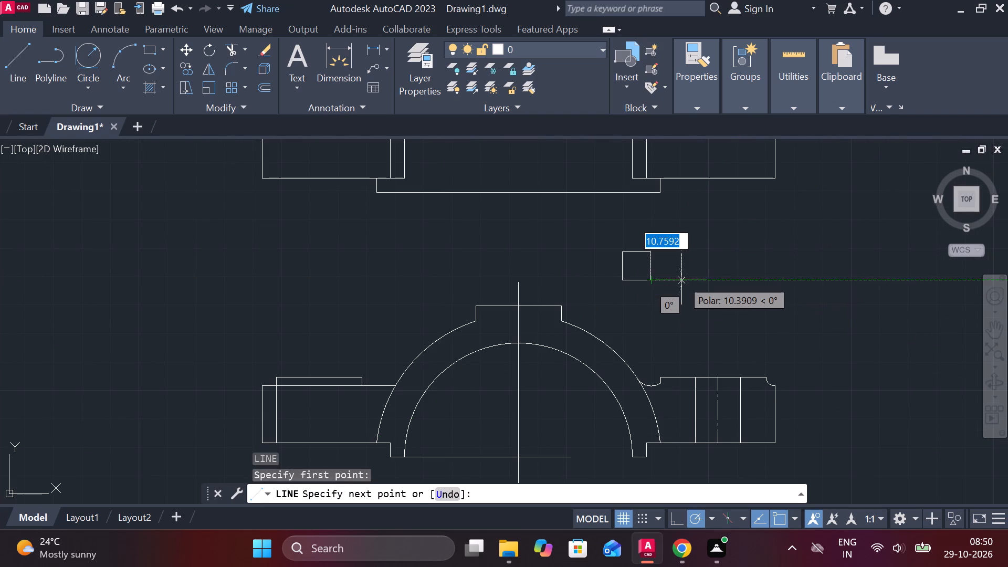
{"action": "type", "text": "3"}
{"action": "key", "text": "space"}
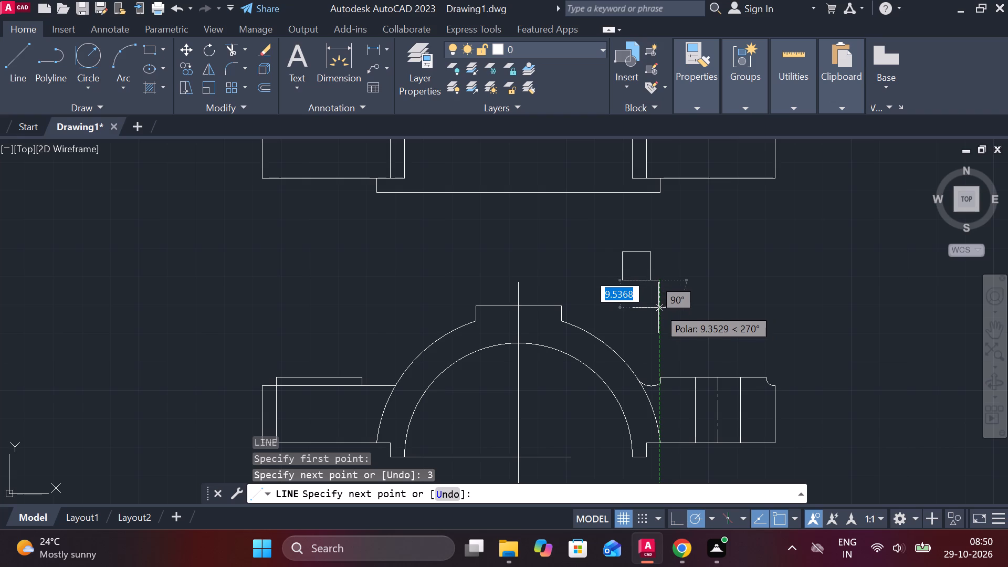
{"action": "left_click", "coordinate": [658, 308]}
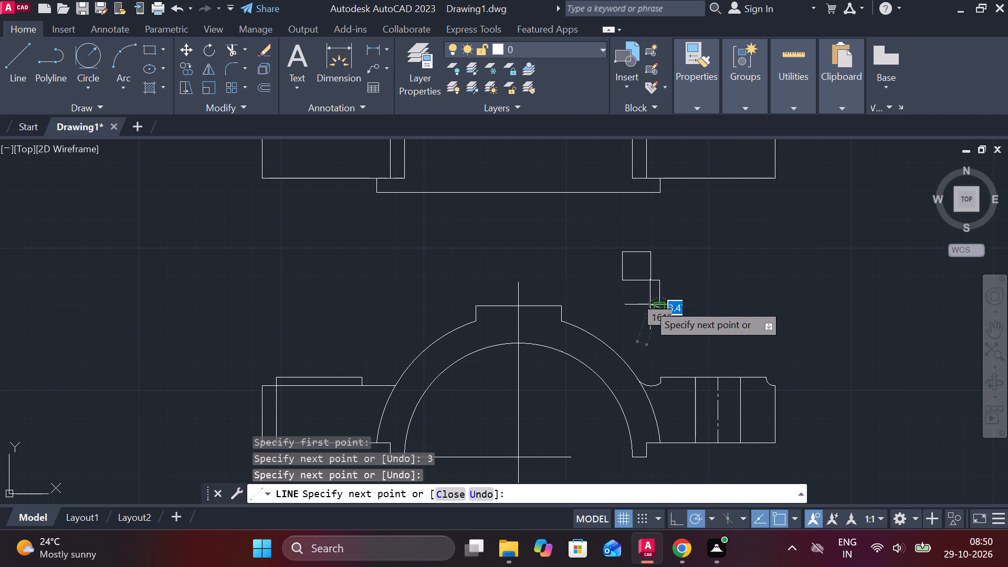
{"action": "type", "text": "16"}
{"action": "key", "text": "Return"}
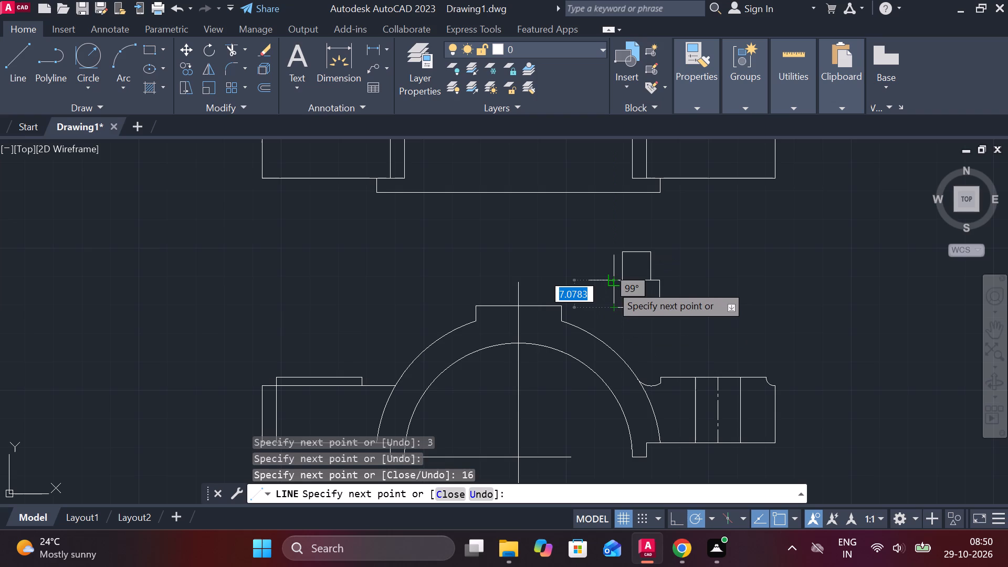
{"action": "scroll", "coordinate": [611, 276], "scroll_direction": "up", "scroll_amount": 3}
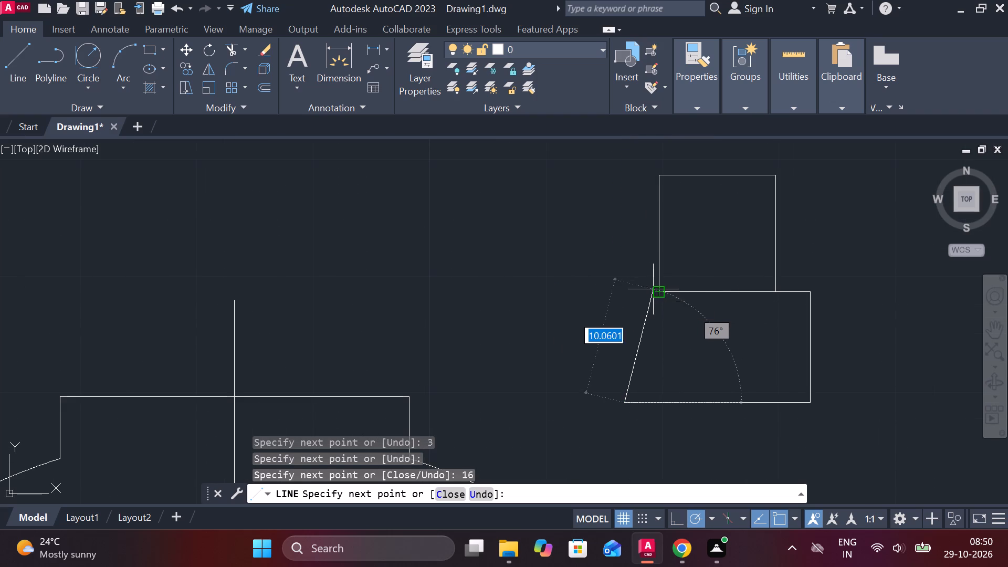
{"action": "left_click", "coordinate": [614, 295]}
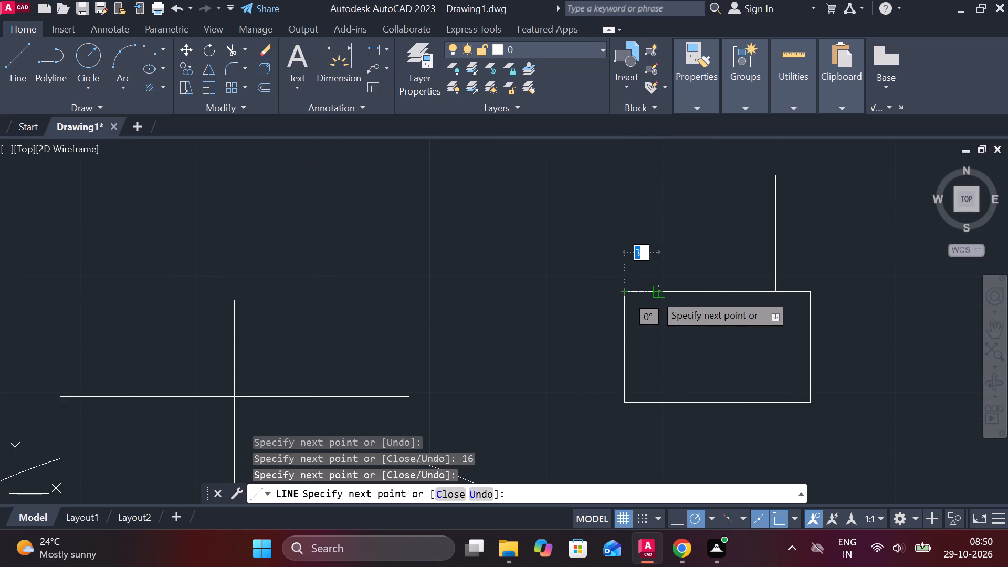
{"action": "left_click", "coordinate": [661, 294]}
{"action": "key", "text": "Escape"}
{"action": "scroll", "coordinate": [770, 288], "scroll_direction": "down", "scroll_amount": 1}
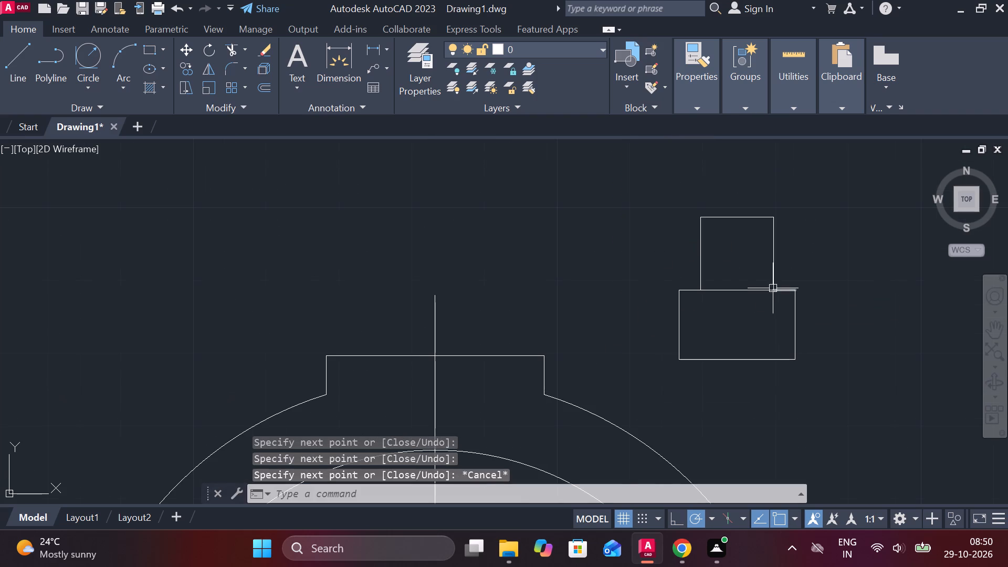
Move the stepped hole profile from its top edge's midpoint to where the centre line meets the boss's top edge.
{"action": "middle_click_drag", "start_coordinate": [769, 312], "coordinate": [729, 309]}
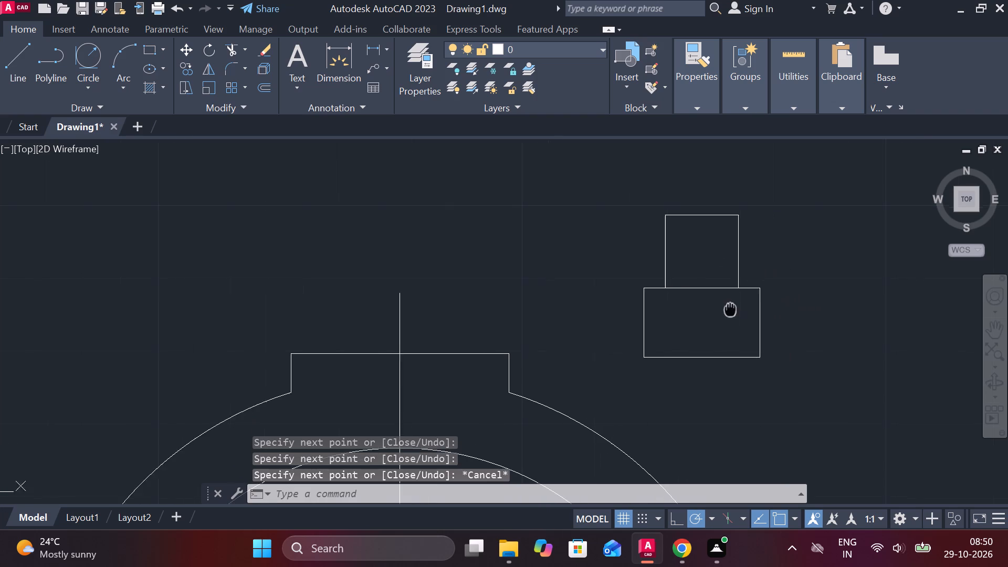
{"action": "middle_click_drag", "start_coordinate": [729, 309], "coordinate": [728, 308]}
{"action": "scroll", "coordinate": [673, 278], "scroll_direction": "up", "scroll_amount": 1}
{"action": "scroll", "coordinate": [713, 283], "scroll_direction": "down", "scroll_amount": 2}
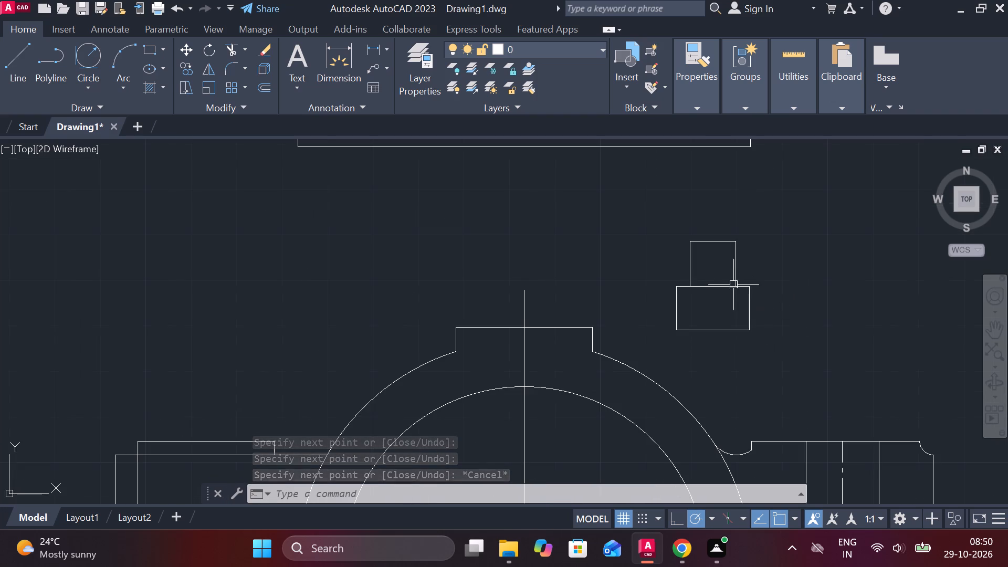
{"action": "left_click", "coordinate": [629, 215]}
{"action": "left_click", "coordinate": [786, 338]}
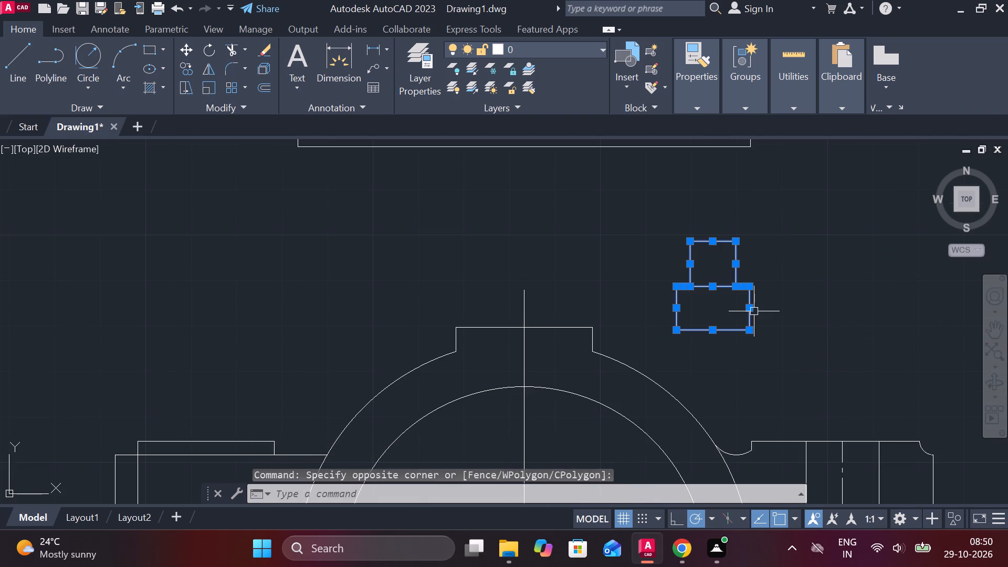
{"action": "key", "text": "m"}
{"action": "key", "text": "Return"}
{"action": "left_click", "coordinate": [713, 242]}
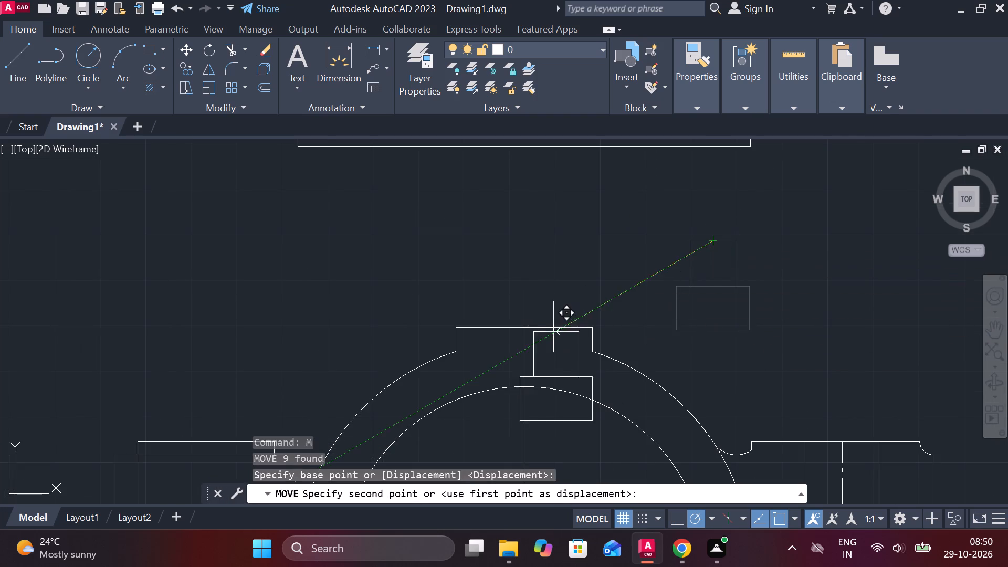
{"action": "left_click", "coordinate": [519, 324]}
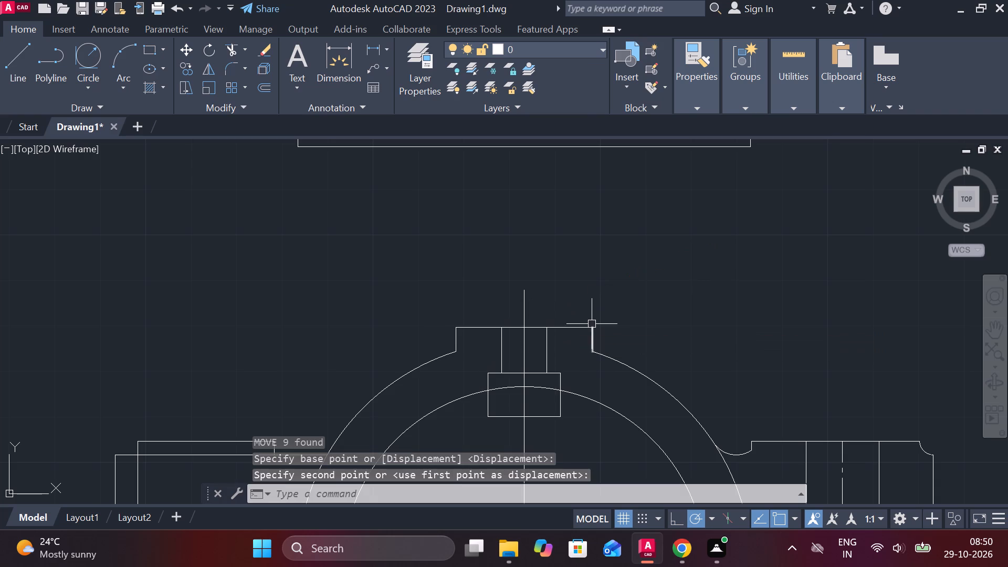
Trim the parts of the wider rectangle that lie below the inner arc.
{"action": "type", "text": "TR"}
{"action": "key", "text": "space"}
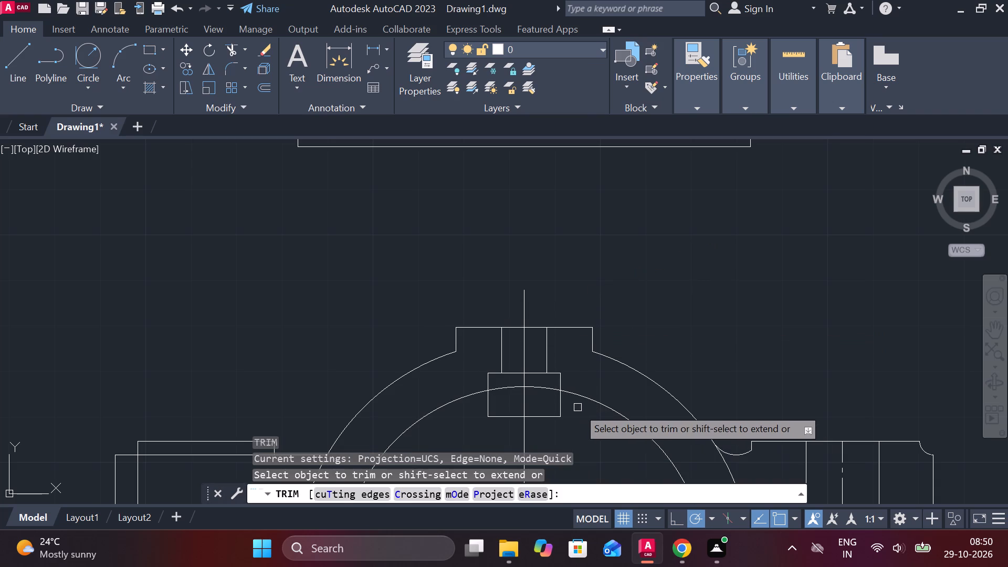
{"action": "left_click", "coordinate": [559, 401]}
{"action": "left_click", "coordinate": [558, 415]}
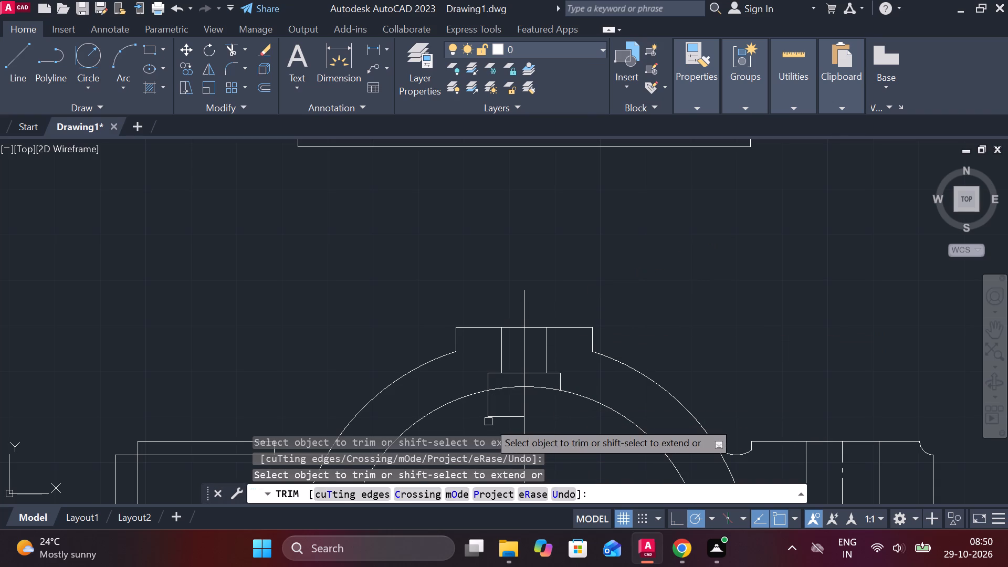
{"action": "left_click", "coordinate": [488, 422]}
{"action": "left_click", "coordinate": [488, 407]}
{"action": "left_click", "coordinate": [485, 405]}
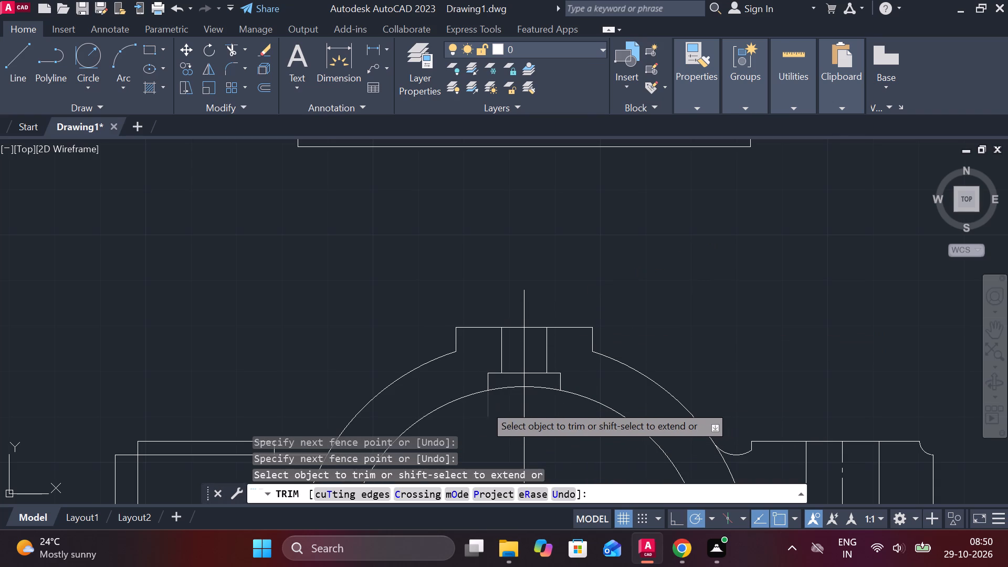
{"action": "scroll", "coordinate": [708, 321], "scroll_direction": "down", "scroll_amount": 1}
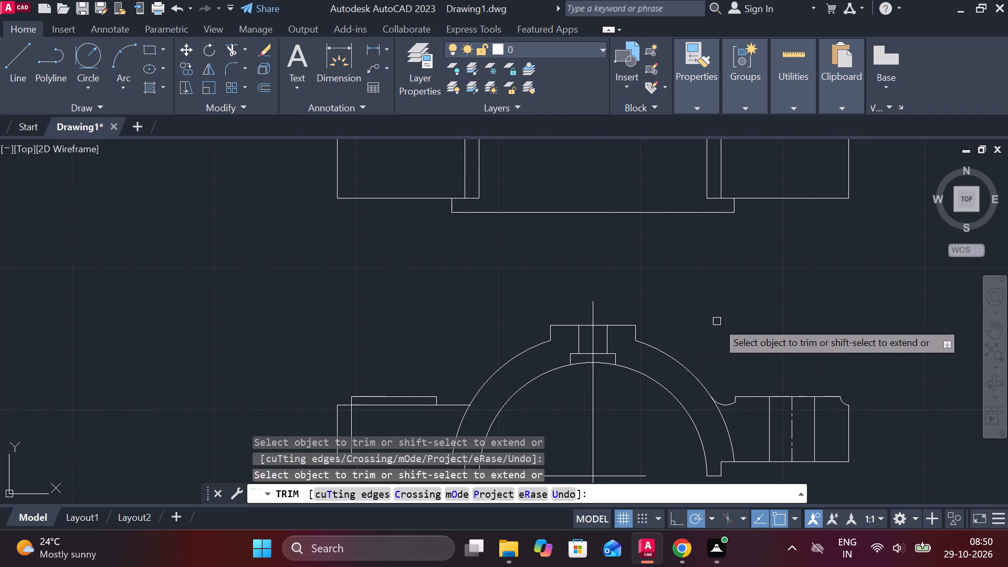
Change the linetype of the front view's vertical centre line through the boss to CENTER2.
{"action": "scroll", "coordinate": [717, 321], "scroll_direction": "down", "scroll_amount": 1}
{"action": "middle_click_drag", "start_coordinate": [717, 321], "coordinate": [708, 270]}
{"action": "key", "text": "Escape"}
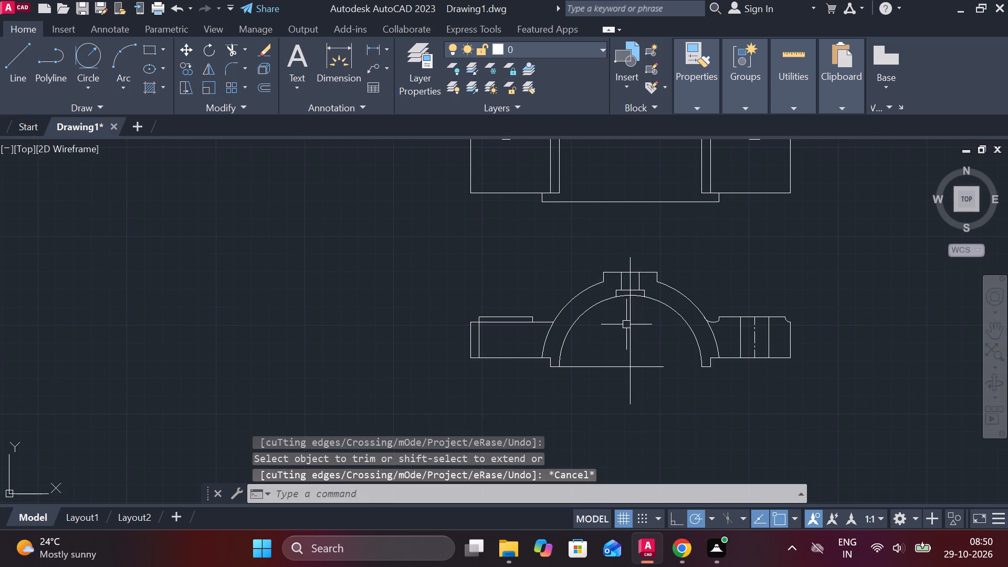
{"action": "left_click", "coordinate": [626, 324]}
{"action": "left_click", "coordinate": [690, 110]}
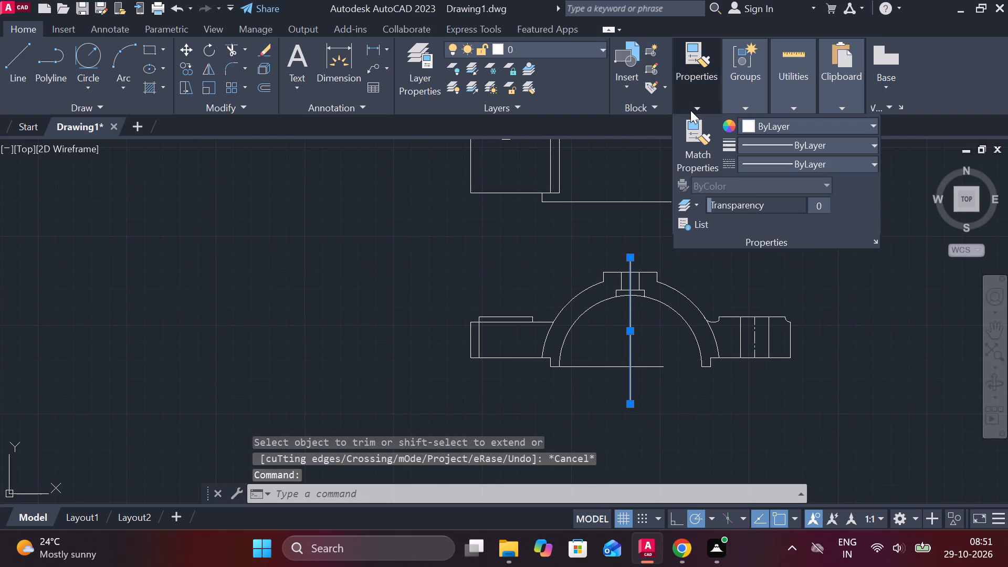
{"action": "left_click", "coordinate": [797, 169]}
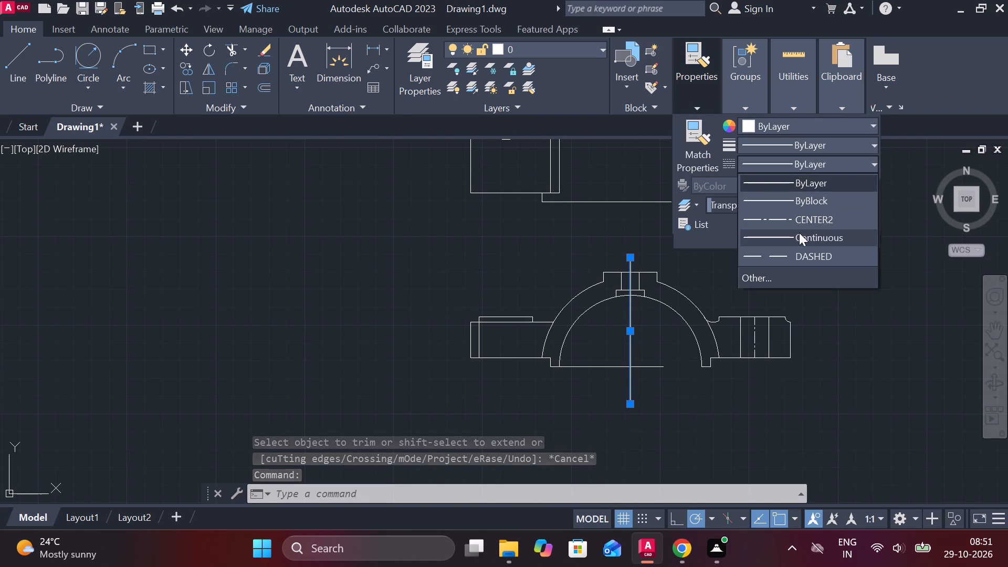
{"action": "left_click", "coordinate": [781, 225]}
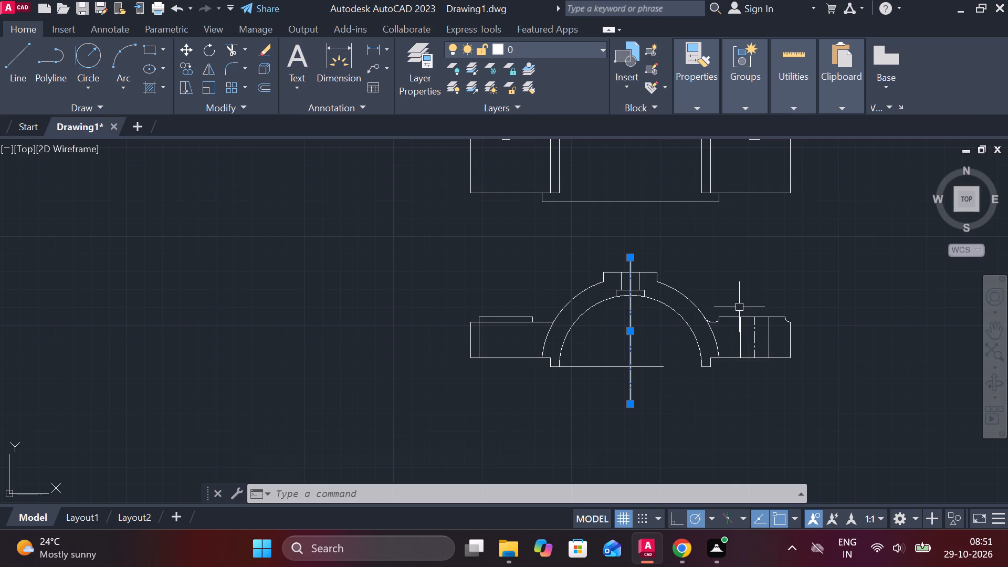
{"action": "key", "text": "Escape"}
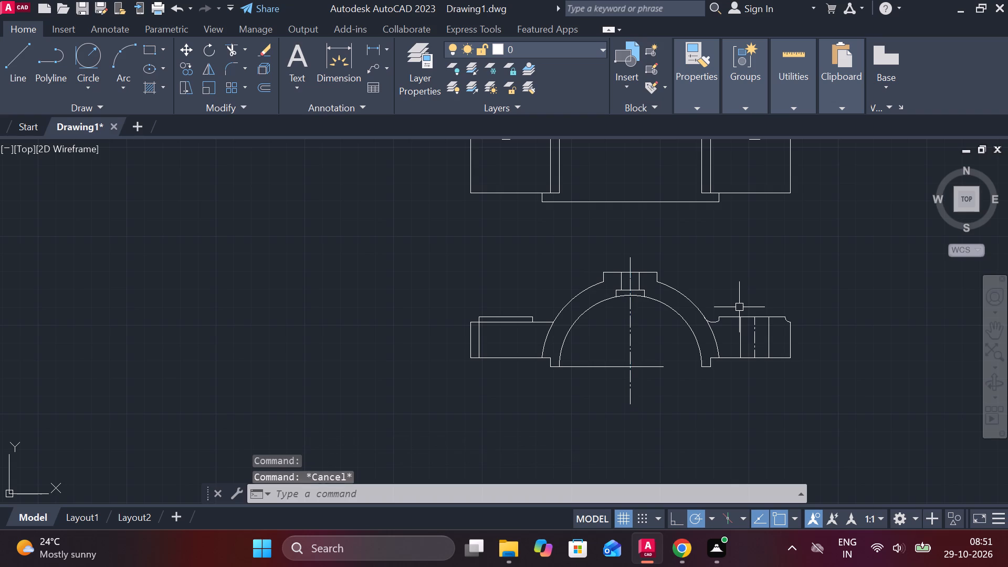
Erase the horizontal line running across the base of the inner arc in the front view.
{"action": "left_click", "coordinate": [596, 363]}
{"action": "type", "text": "E"}
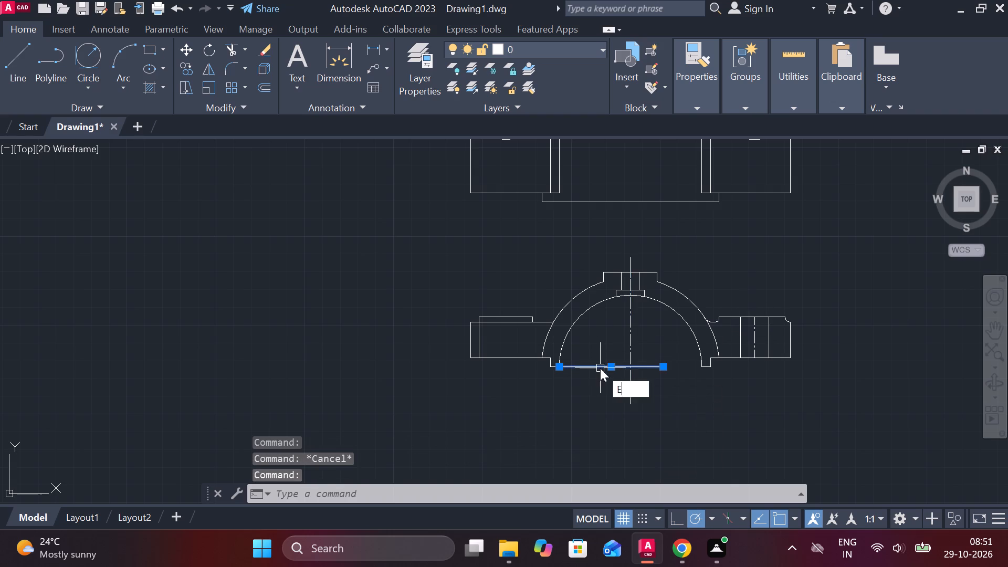
{"action": "key", "text": "space"}
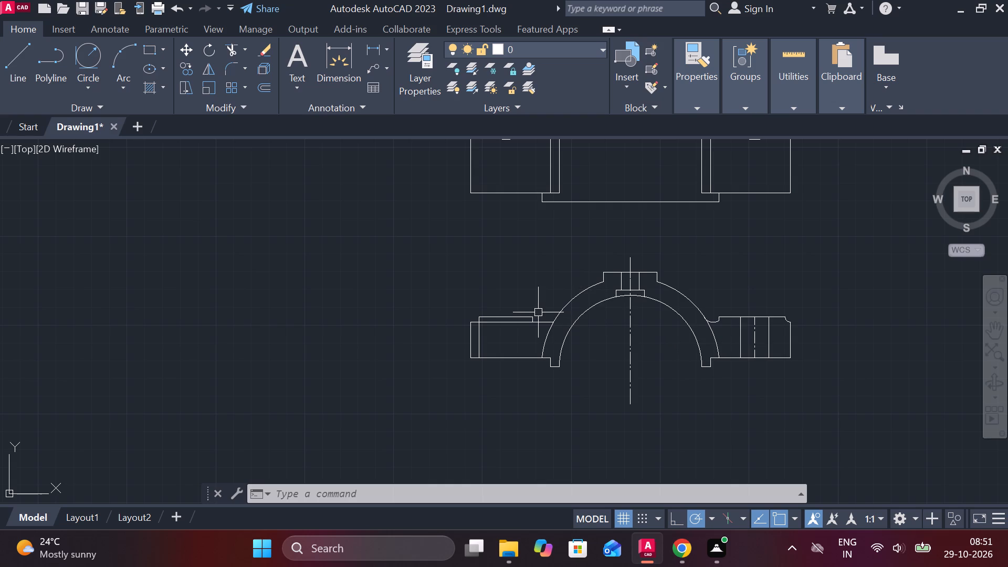
Copy the whole front view into the empty space up and to the left of the separate undimensioned wall bracket view.
{"action": "scroll", "coordinate": [602, 309], "scroll_direction": "down", "scroll_amount": 2}
{"action": "scroll", "coordinate": [699, 308], "scroll_direction": "up", "scroll_amount": 2}
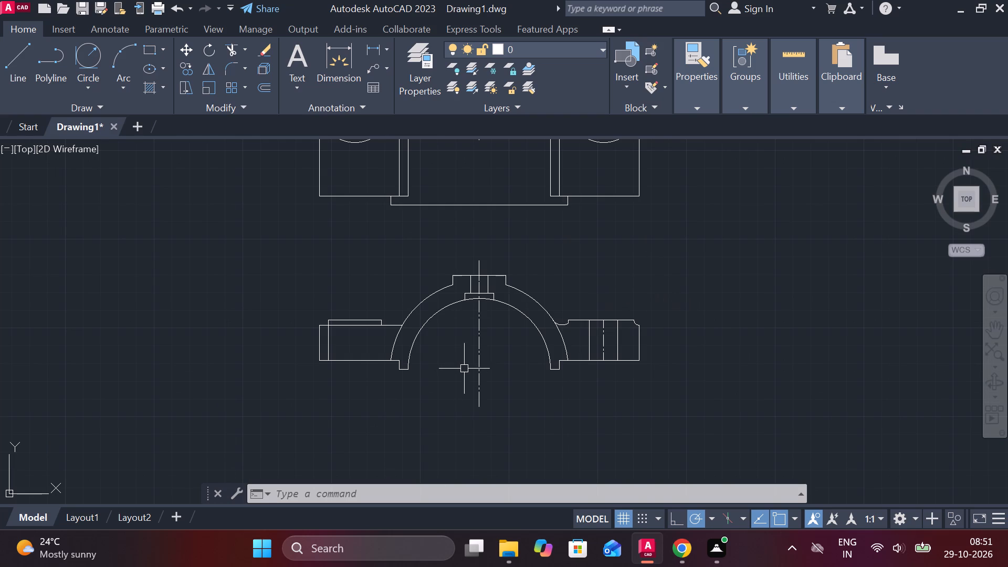
{"action": "scroll", "coordinate": [520, 293], "scroll_direction": "down", "scroll_amount": 1}
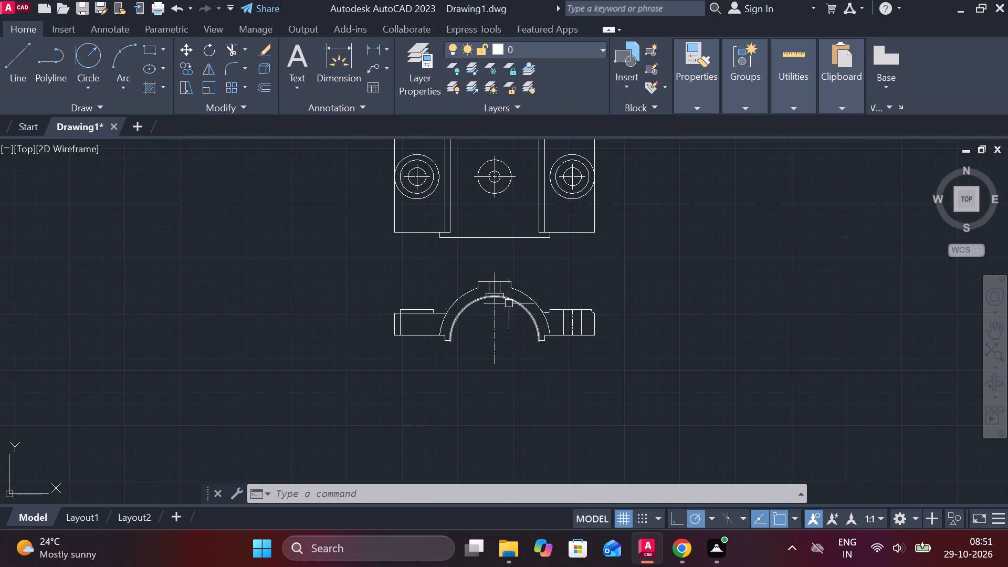
{"action": "middle_click_drag", "start_coordinate": [350, 312], "coordinate": [378, 319]}
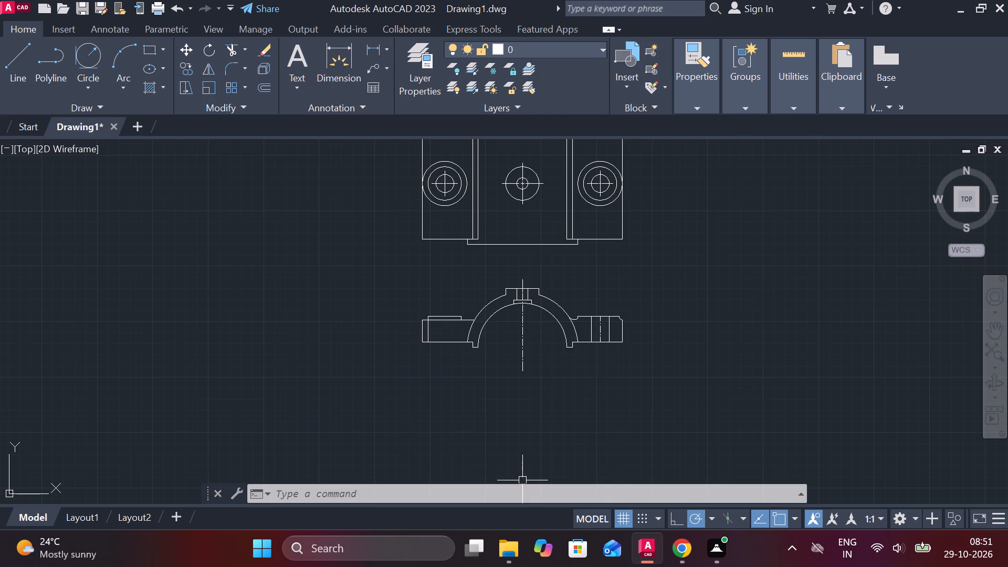
{"action": "left_click", "coordinate": [384, 249]}
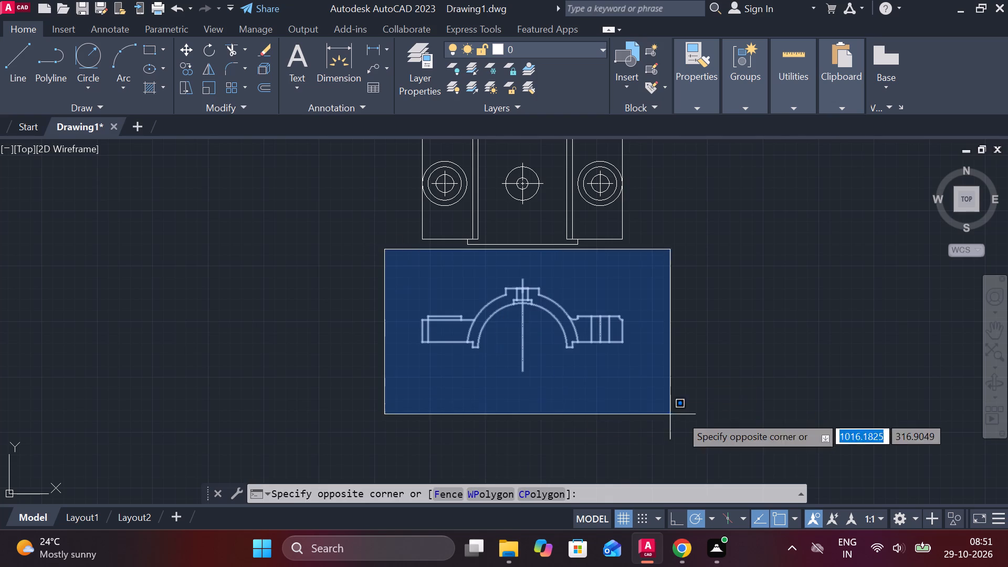
{"action": "left_click", "coordinate": [688, 415]}
{"action": "type", "text": "CO"}
{"action": "key", "text": "Return"}
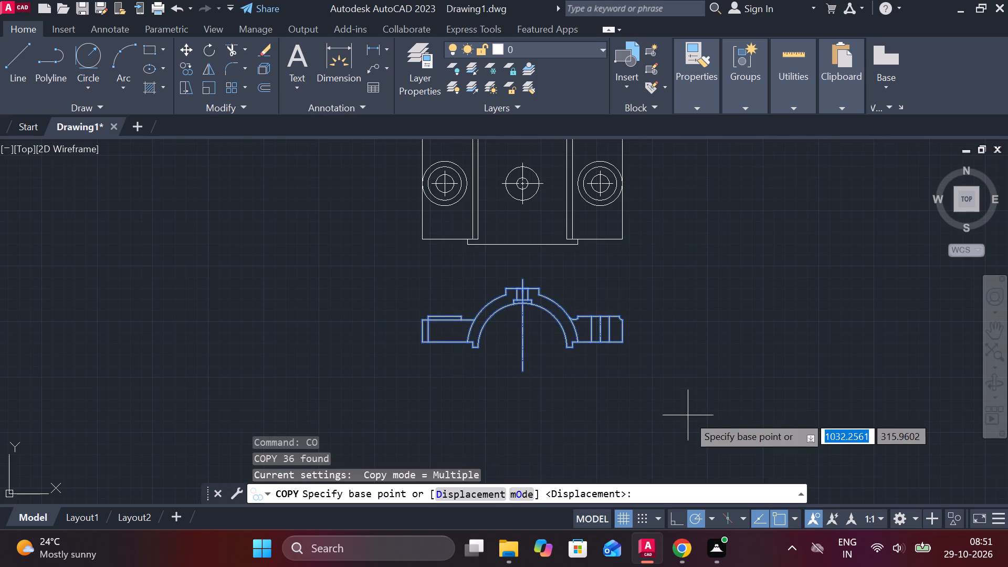
{"action": "left_click", "coordinate": [701, 366]}
{"action": "scroll", "coordinate": [701, 366], "scroll_direction": "down", "scroll_amount": 3}
{"action": "scroll", "coordinate": [448, 312], "scroll_direction": "down", "scroll_amount": 2}
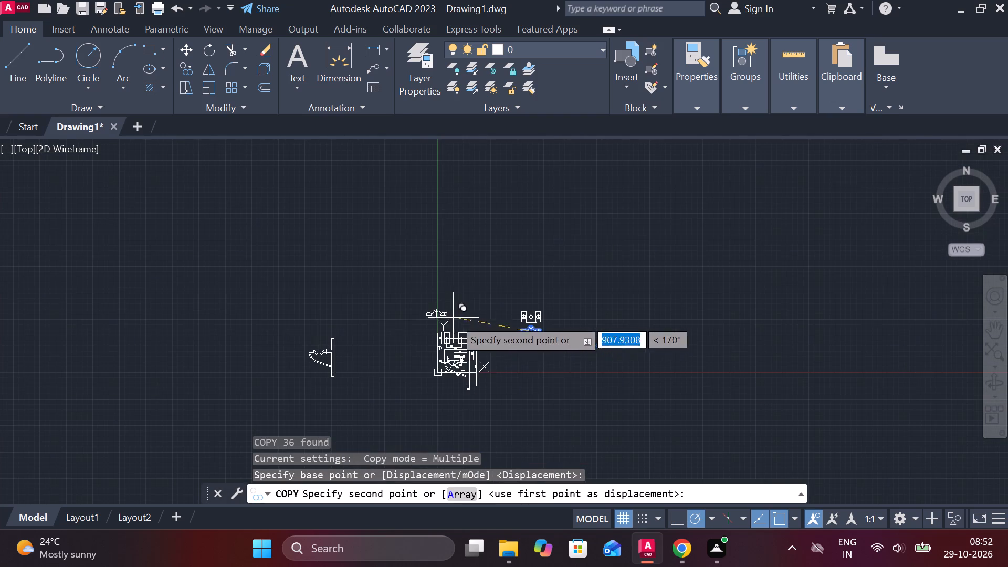
{"action": "scroll", "coordinate": [337, 350], "scroll_direction": "up", "scroll_amount": 6}
{"action": "middle_click_drag", "start_coordinate": [355, 373], "coordinate": [456, 406]}
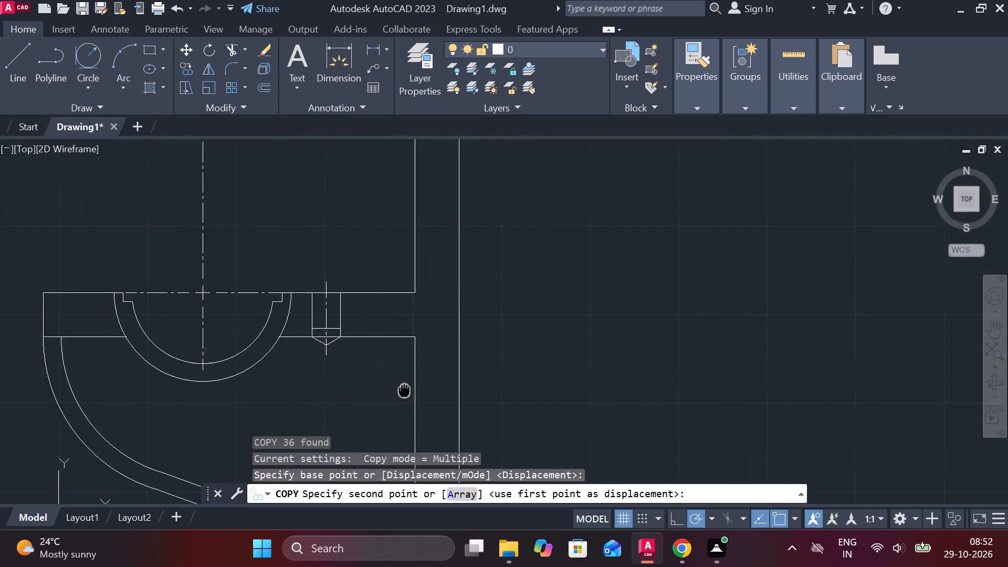
{"action": "middle_click_drag", "start_coordinate": [456, 406], "coordinate": [537, 391]}
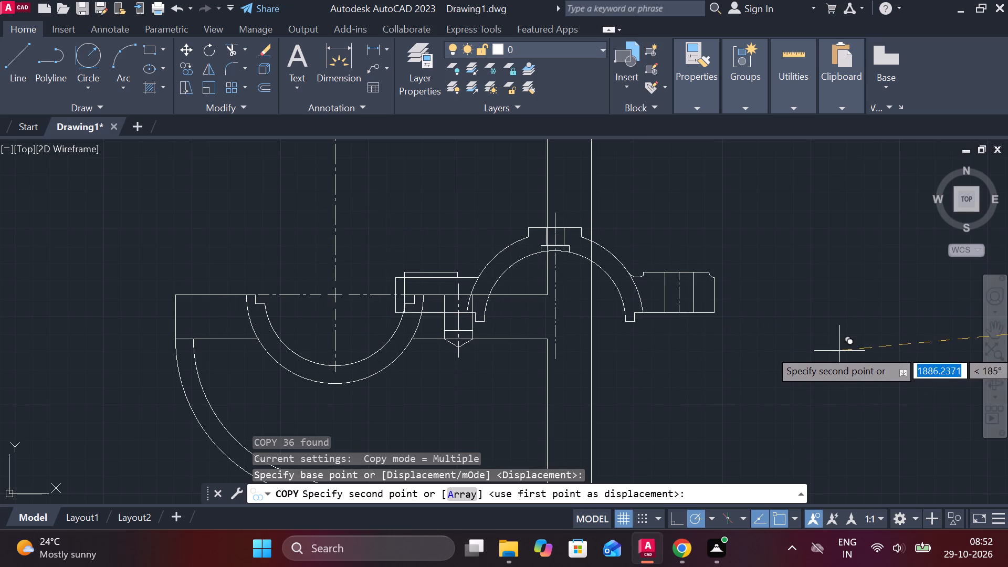
{"action": "scroll", "coordinate": [835, 338], "scroll_direction": "down", "scroll_amount": 2}
{"action": "left_click", "coordinate": [524, 245]}
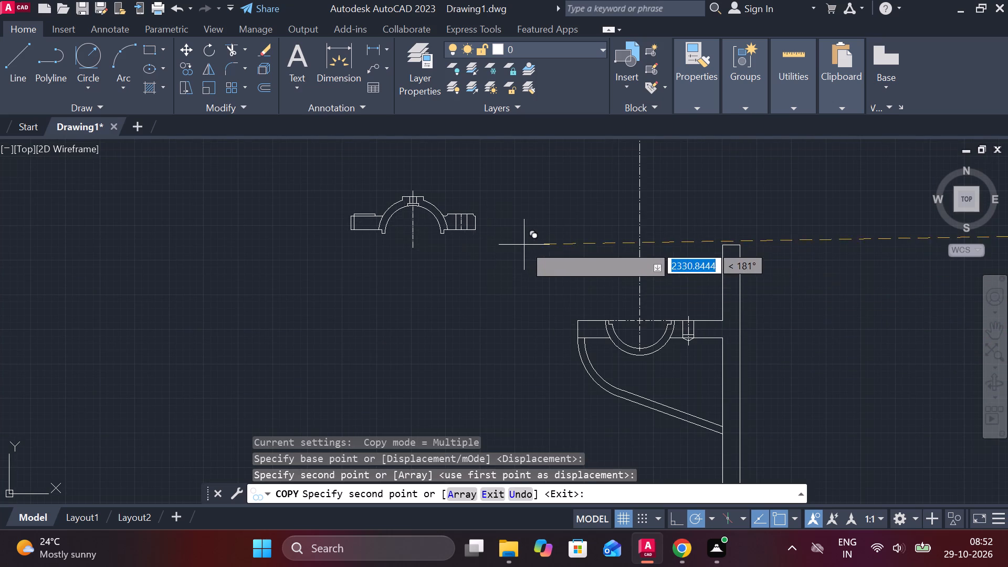
{"action": "key", "text": "Escape"}
Examine the placed copy and the dimensioned views of part 1.
{"action": "scroll", "coordinate": [906, 386], "scroll_direction": "down", "scroll_amount": 2}
{"action": "middle_click_drag", "start_coordinate": [906, 386], "coordinate": [861, 385]}
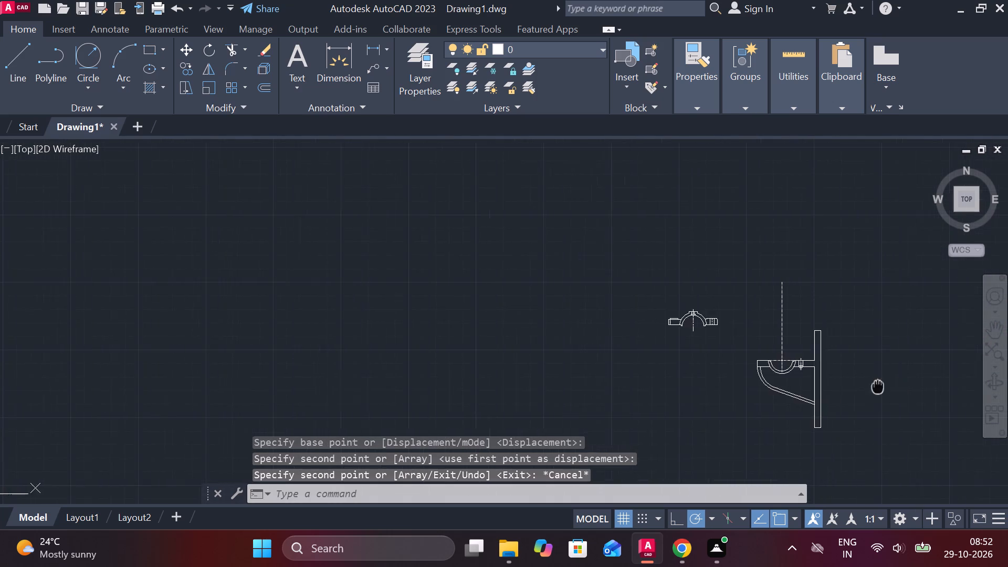
{"action": "middle_click_drag", "start_coordinate": [861, 385], "coordinate": [413, 302]}
{"action": "scroll", "coordinate": [854, 299], "scroll_direction": "up", "scroll_amount": 2}
{"action": "middle_click_drag", "start_coordinate": [836, 254], "coordinate": [786, 291]}
{"action": "scroll", "coordinate": [786, 291], "scroll_direction": "down", "scroll_amount": 1}
{"action": "middle_click_drag", "start_coordinate": [653, 334], "coordinate": [656, 258]}
{"action": "scroll", "coordinate": [667, 258], "scroll_direction": "up", "scroll_amount": 1}
{"action": "middle_click_drag", "start_coordinate": [671, 258], "coordinate": [711, 349]}
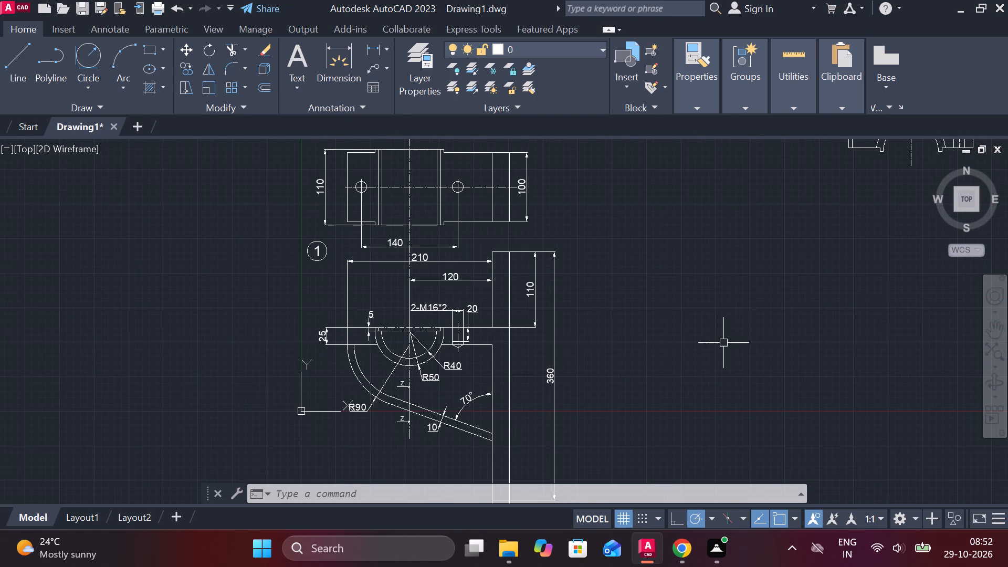
{"action": "key", "text": "Escape"}
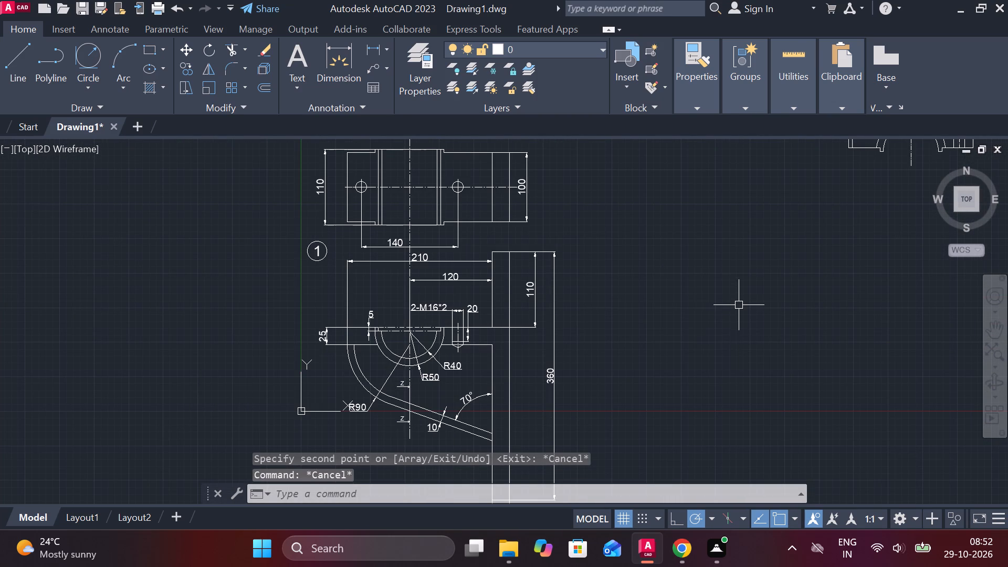
Dimension the original front view's overall height from the boss's top edge to the arc's base, placing it well outside the left arm.
{"action": "scroll", "coordinate": [739, 303], "scroll_direction": "down", "scroll_amount": 1}
{"action": "middle_click_drag", "start_coordinate": [739, 303], "coordinate": [555, 398]}
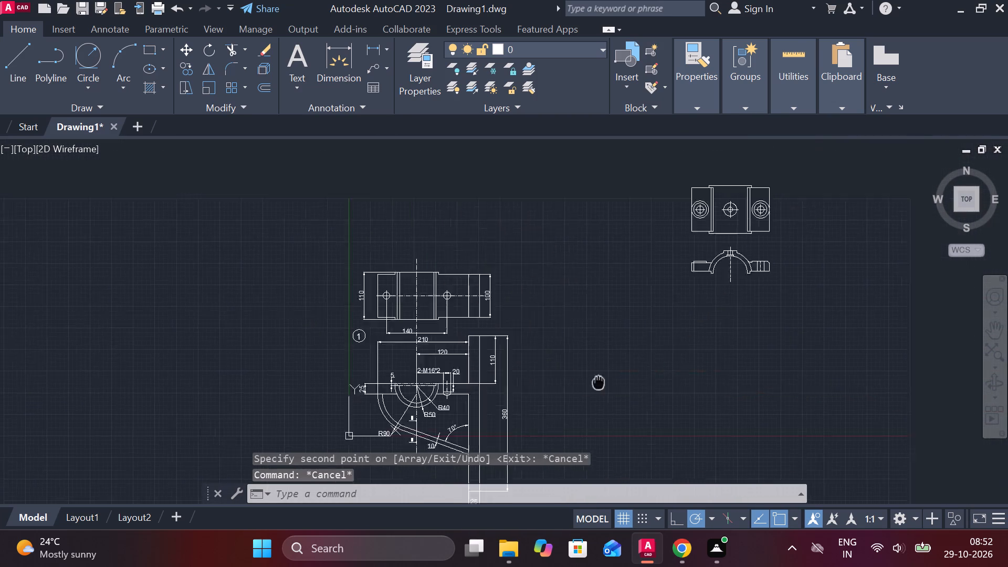
{"action": "middle_click_drag", "start_coordinate": [555, 398], "coordinate": [528, 414]}
{"action": "scroll", "coordinate": [677, 274], "scroll_direction": "up", "scroll_amount": 3}
{"action": "scroll", "coordinate": [675, 278], "scroll_direction": "down", "scroll_amount": 1}
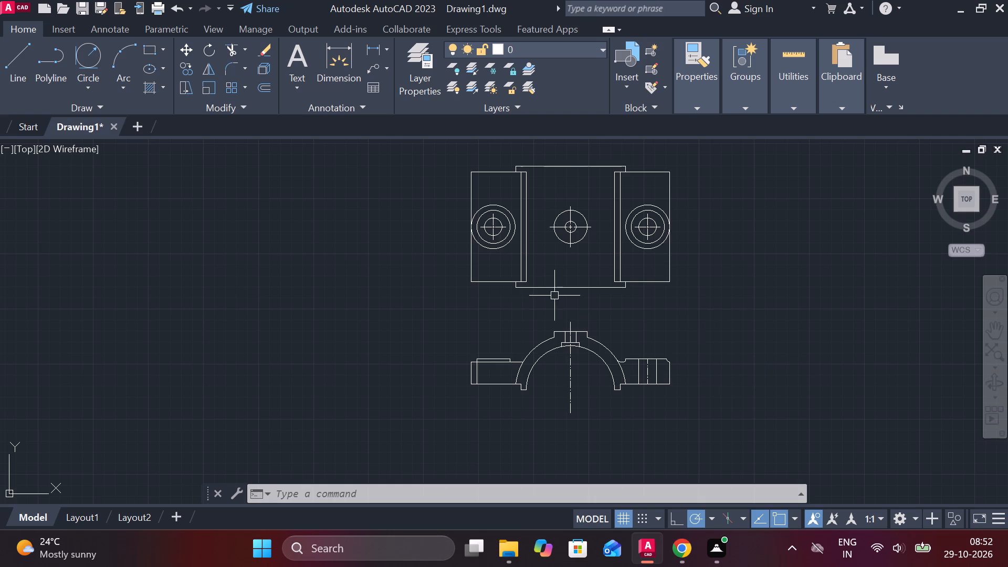
{"action": "left_click", "coordinate": [375, 46]}
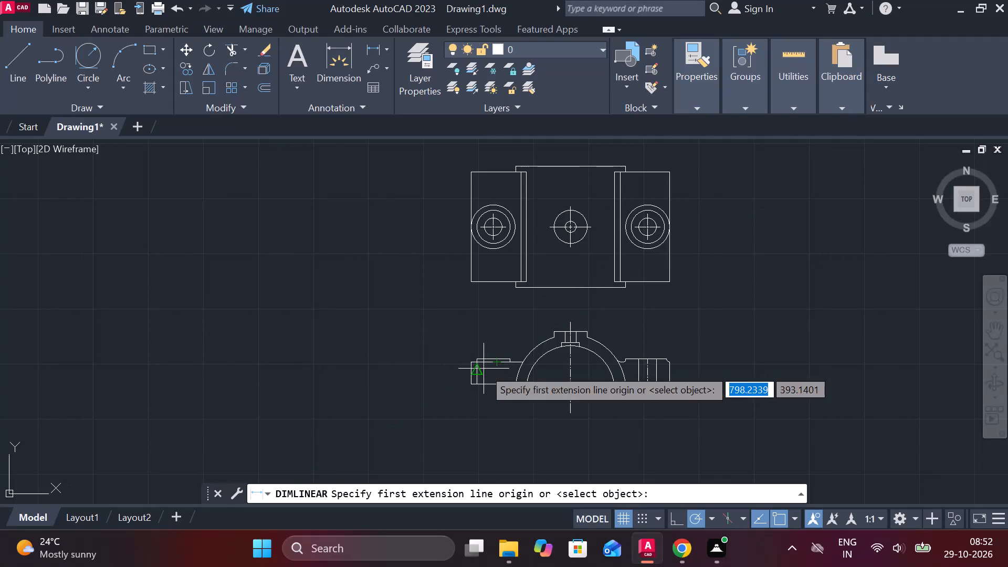
{"action": "scroll", "coordinate": [598, 359], "scroll_direction": "up", "scroll_amount": 2}
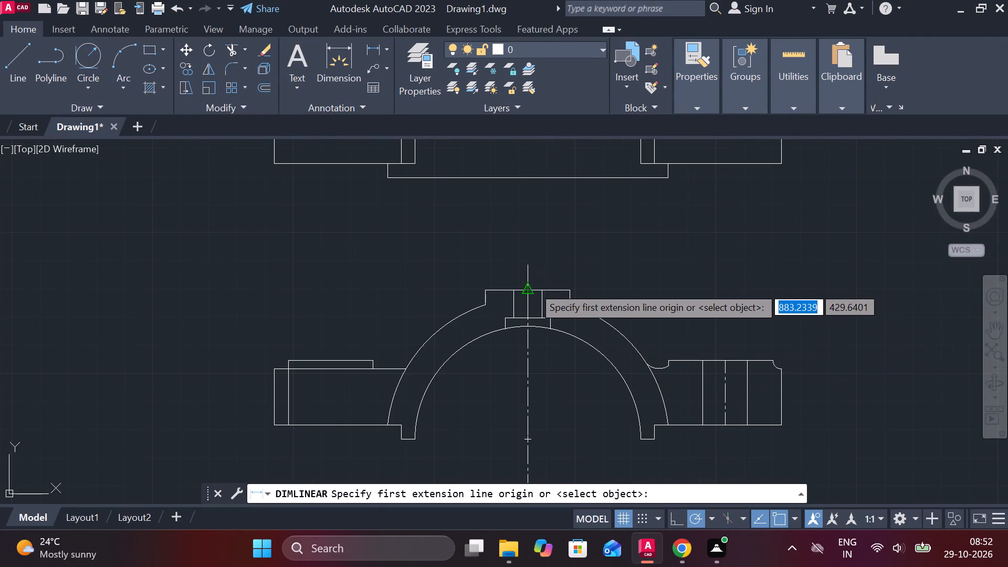
{"action": "left_click", "coordinate": [533, 286]}
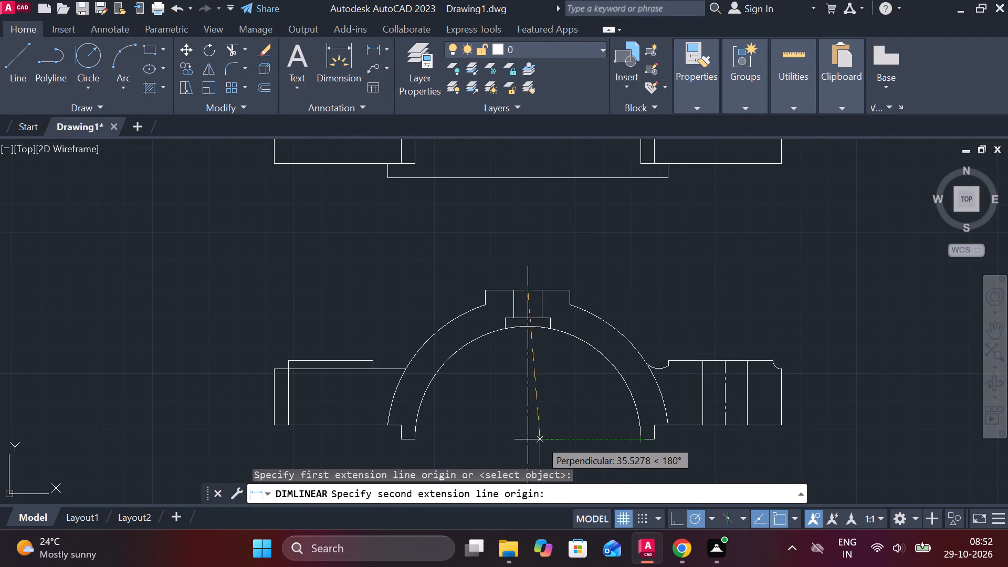
{"action": "left_click", "coordinate": [528, 439]}
{"action": "scroll", "coordinate": [528, 439], "scroll_direction": "down", "scroll_amount": 2}
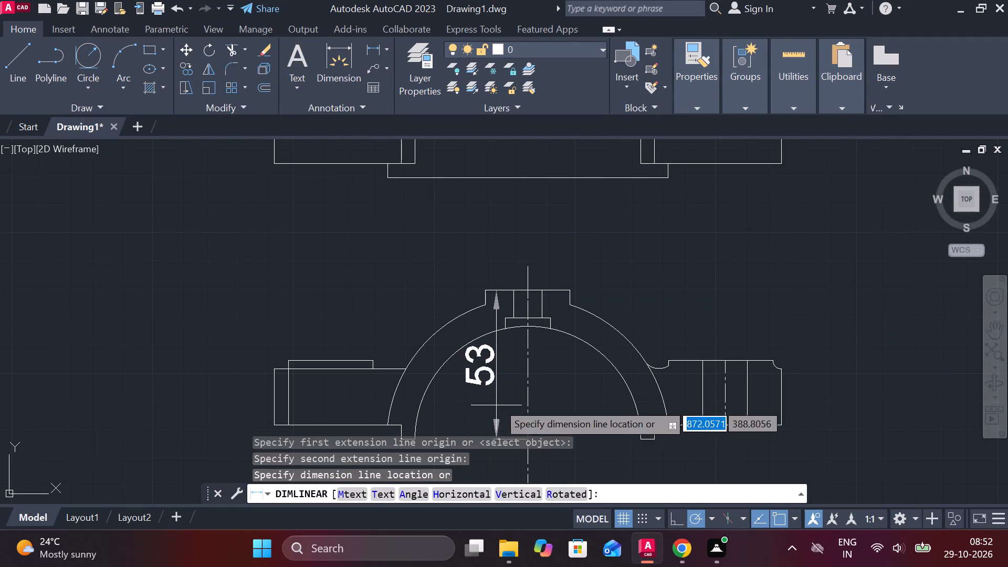
{"action": "middle_click_drag", "start_coordinate": [503, 388], "coordinate": [648, 163]}
{"action": "middle_click_drag", "start_coordinate": [511, 217], "coordinate": [500, 265]}
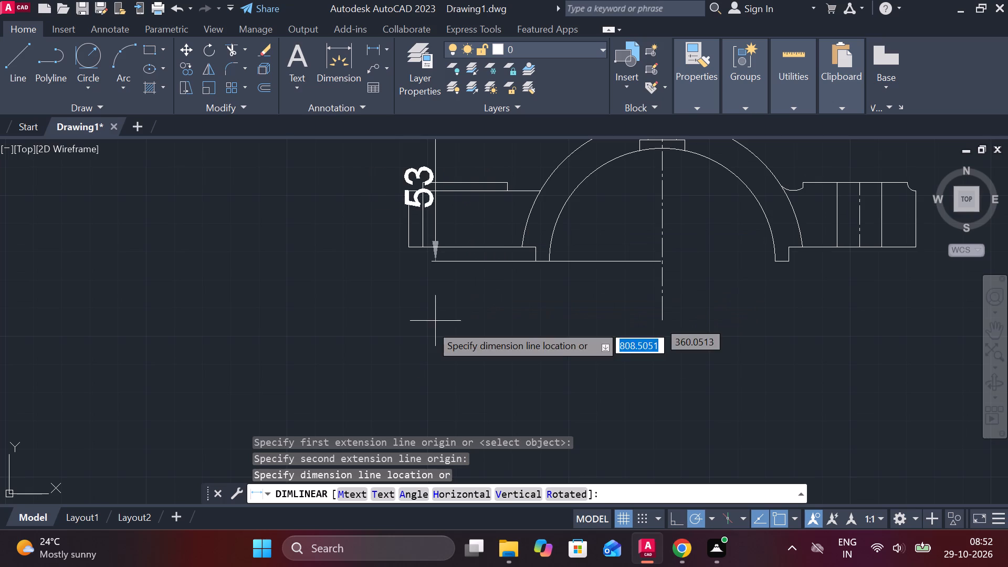
{"action": "scroll", "coordinate": [311, 285], "scroll_direction": "down", "scroll_amount": 1}
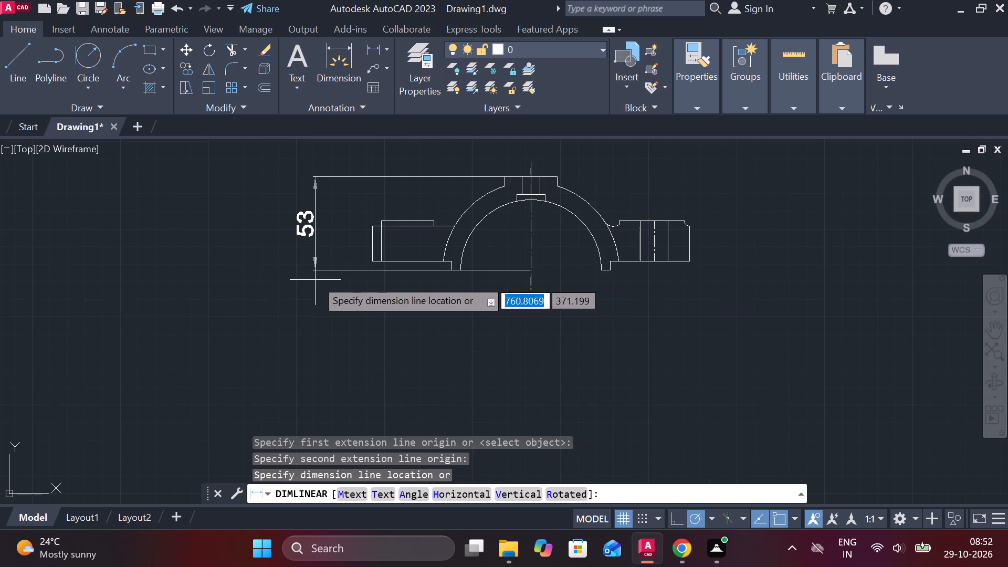
{"action": "left_click", "coordinate": [299, 275]}
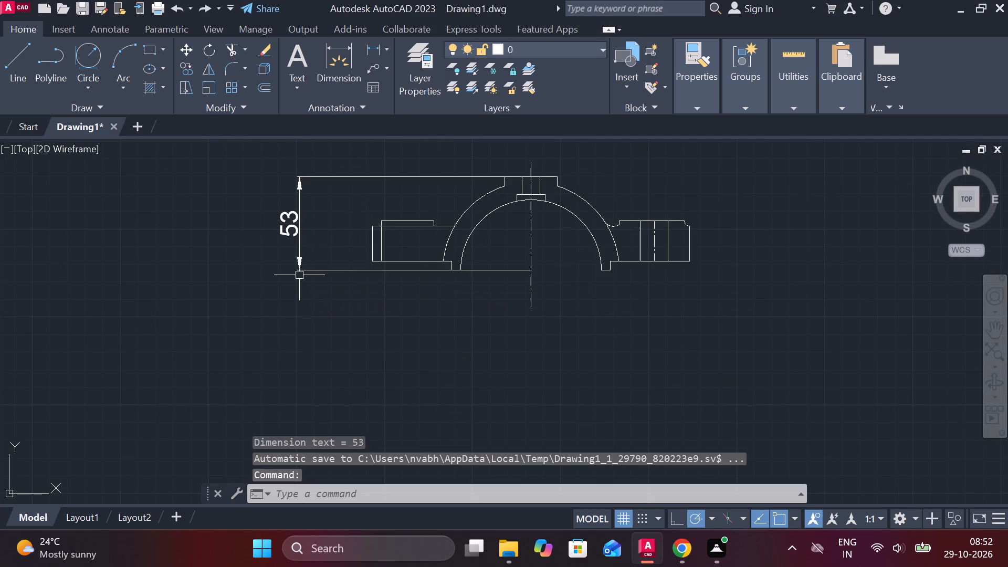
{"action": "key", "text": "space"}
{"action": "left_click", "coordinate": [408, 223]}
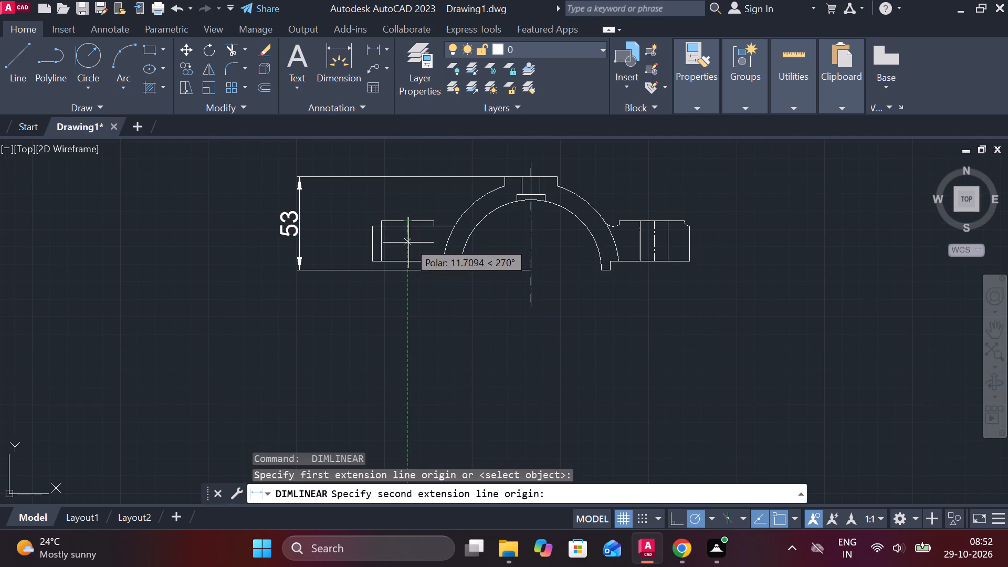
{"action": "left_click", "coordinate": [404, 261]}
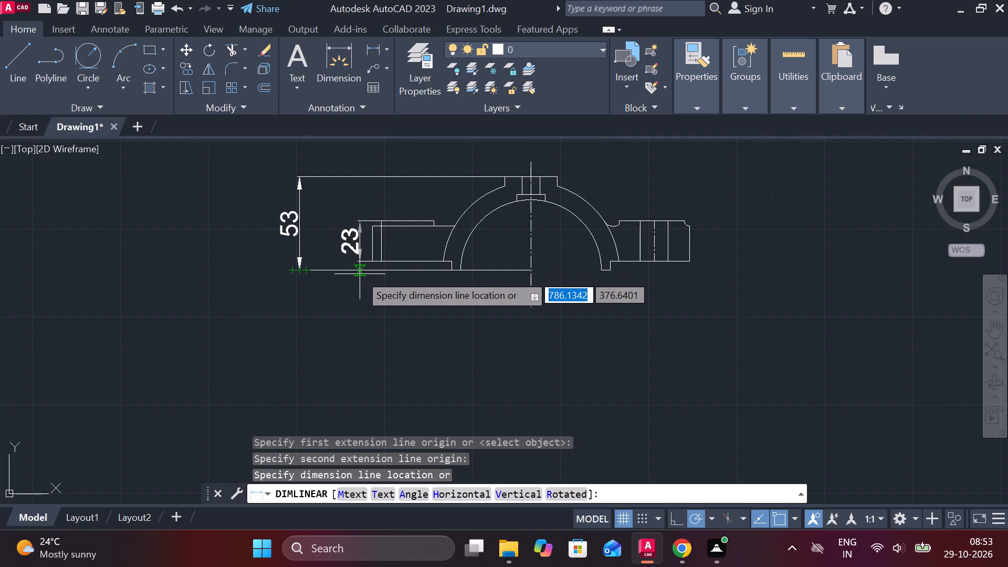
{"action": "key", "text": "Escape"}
Dimension the height from the left arm's raised top edge down to the arc's base, placing it inside the overall height dimension.
{"action": "key", "text": "space"}
{"action": "left_click", "coordinate": [409, 223]}
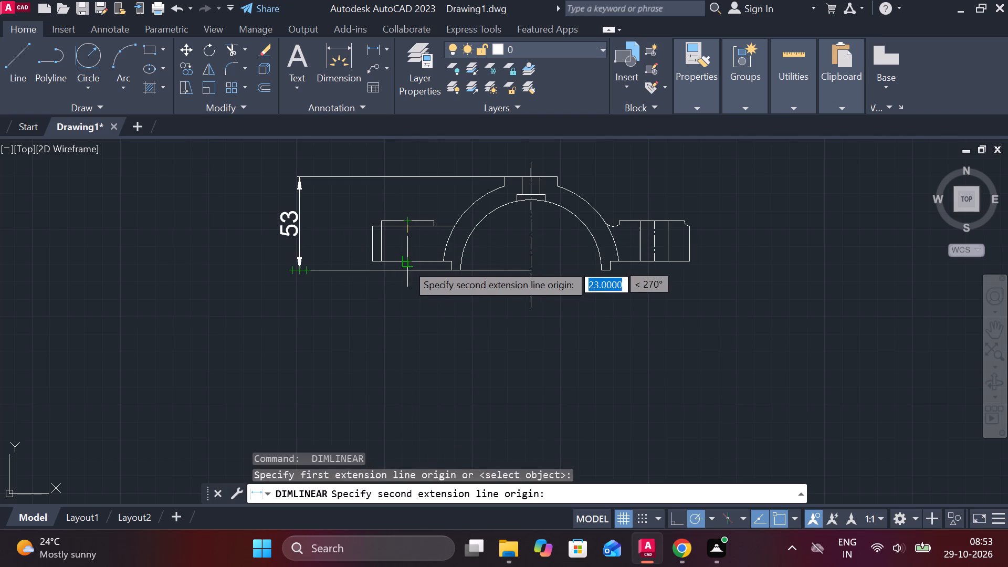
{"action": "left_click", "coordinate": [407, 269]}
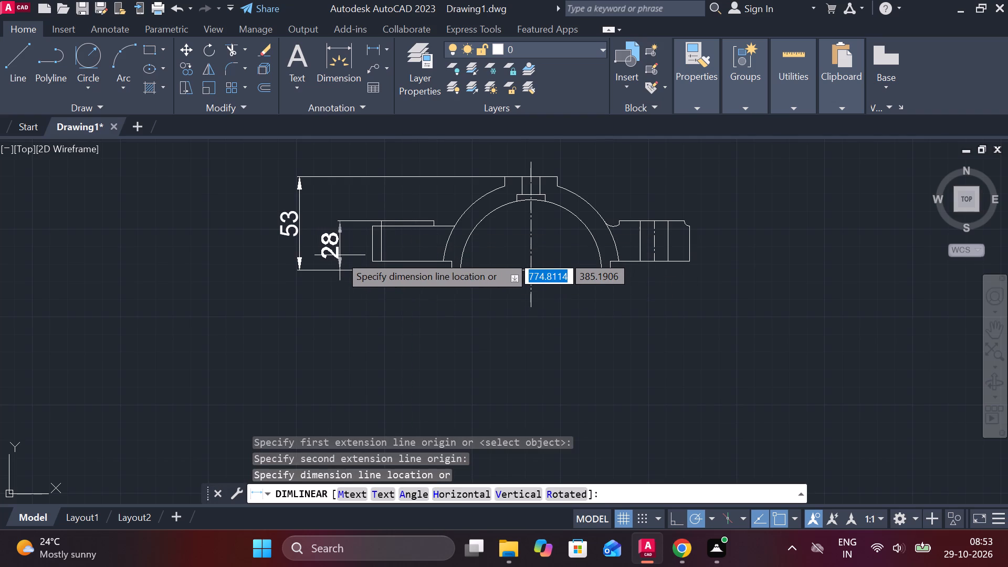
{"action": "left_click", "coordinate": [340, 255]}
Dimension the depth from the boss's top edge down to the hole's lower shoulder, placing it just left of the boss.
{"action": "middle_click_drag", "start_coordinate": [389, 206], "coordinate": [369, 262]}
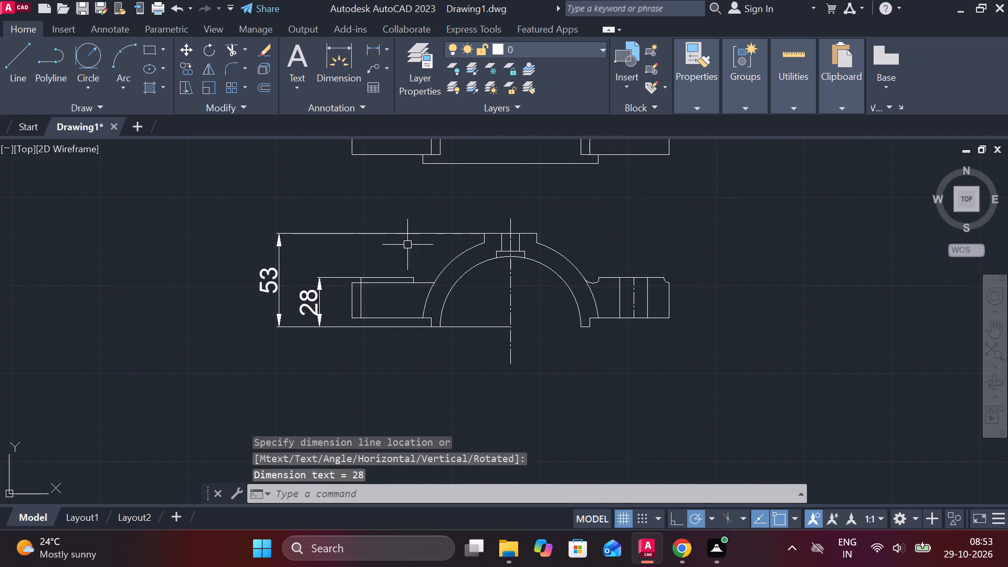
{"action": "scroll", "coordinate": [407, 244], "scroll_direction": "up", "scroll_amount": 1}
{"action": "key", "text": "space"}
{"action": "left_click", "coordinate": [572, 225]}
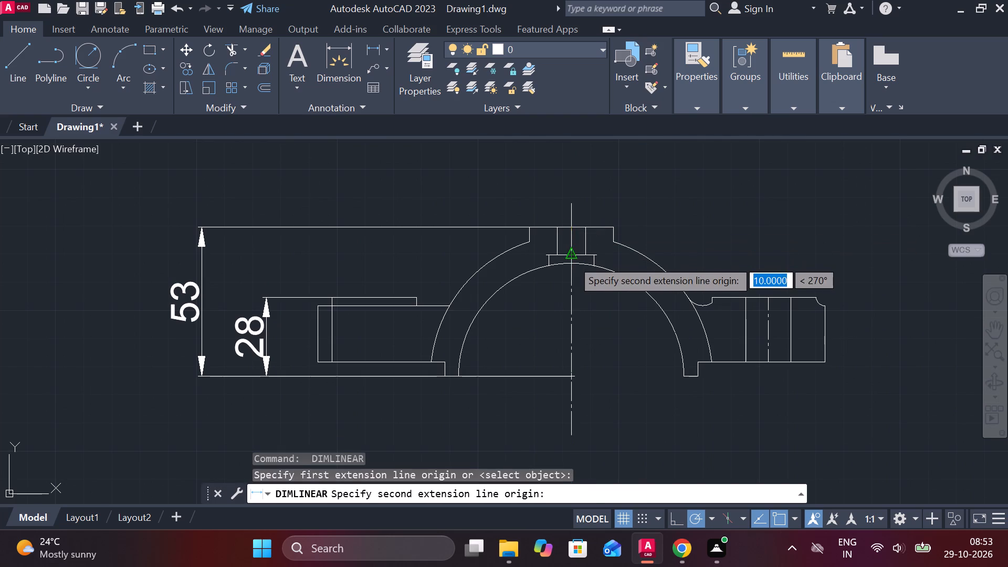
{"action": "left_click", "coordinate": [572, 259]}
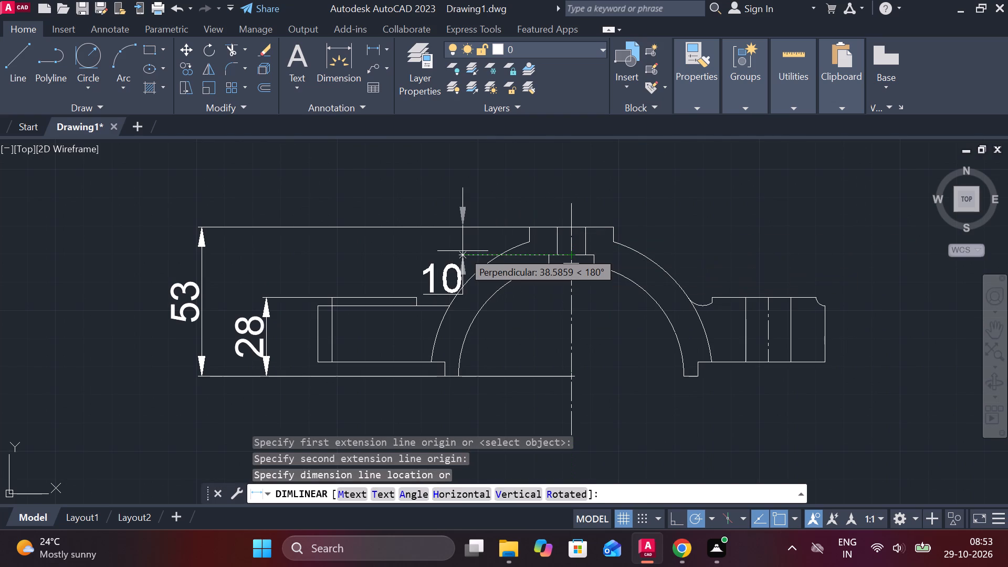
{"action": "left_click", "coordinate": [483, 253]}
Move the 10 mm depth dimension farther left of the boss, with its text above the extension lines.
{"action": "left_click", "coordinate": [490, 272]}
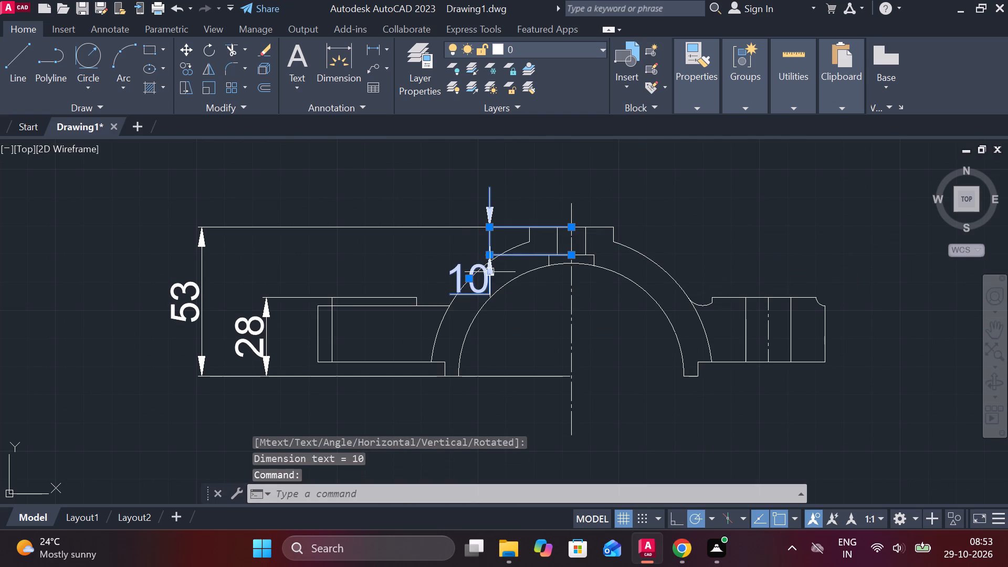
{"action": "left_click", "coordinate": [469, 278]}
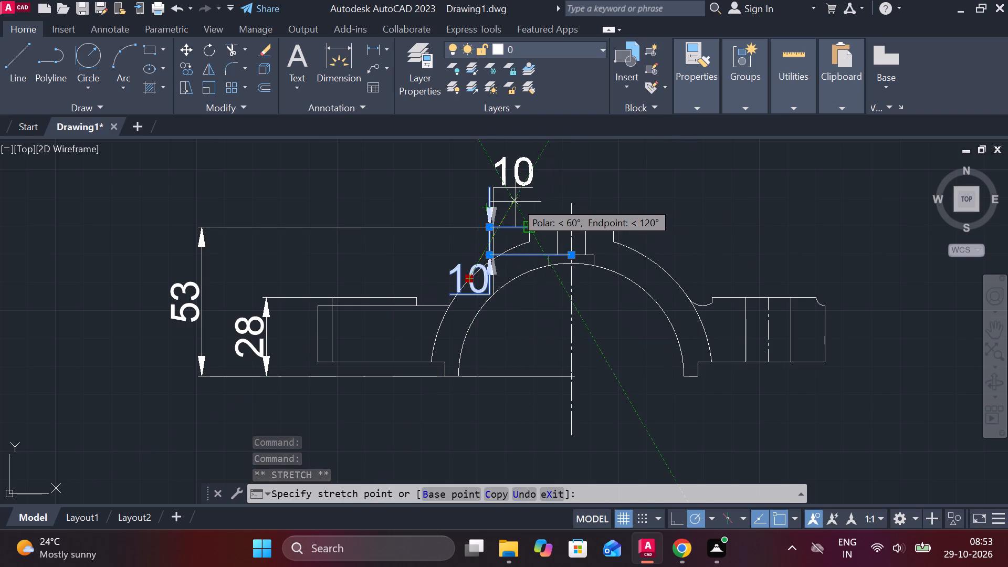
{"action": "left_click", "coordinate": [453, 209]}
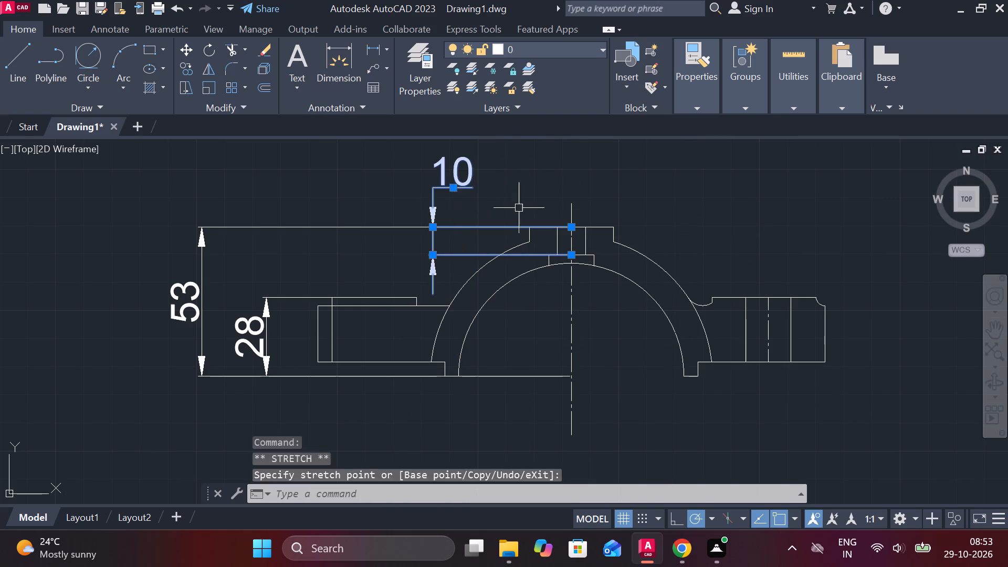
{"action": "key", "text": "Escape"}
Draw a short slanted line across the curved wall just right of the boss, from the outer arc to the inner arc.
{"action": "middle_click_drag", "start_coordinate": [619, 316], "coordinate": [618, 316]}
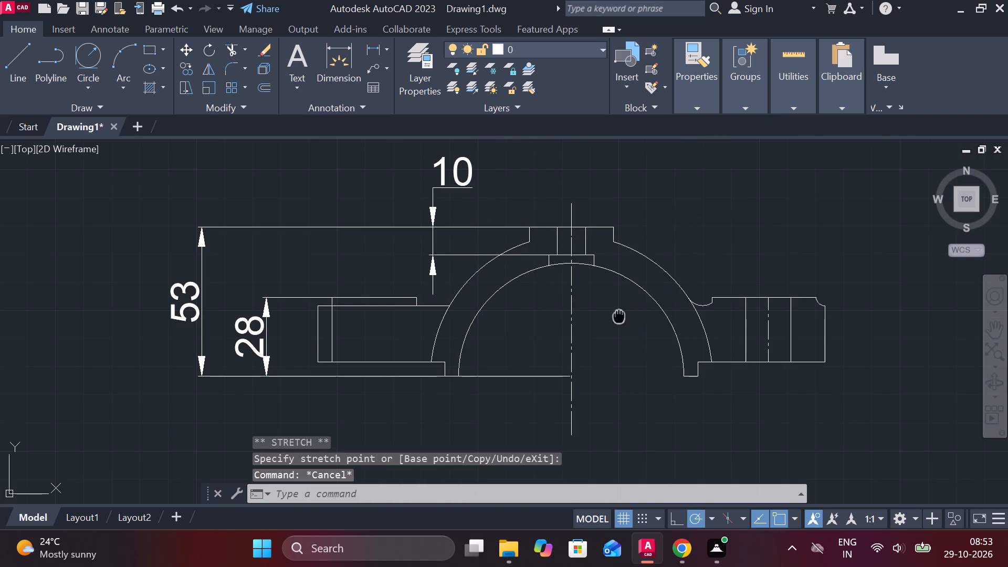
{"action": "middle_click_drag", "start_coordinate": [618, 316], "coordinate": [590, 316]}
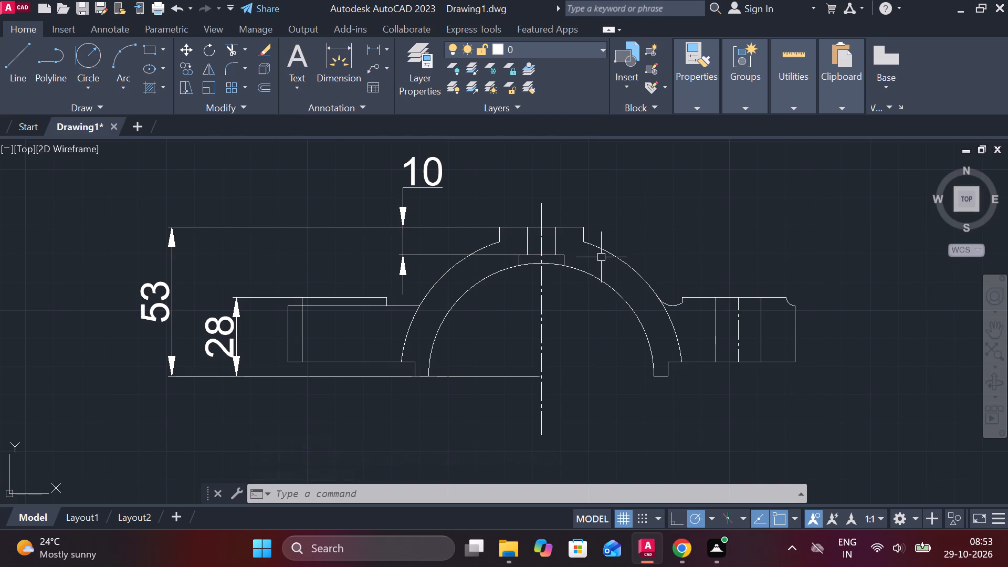
{"action": "key", "text": "Escape"}
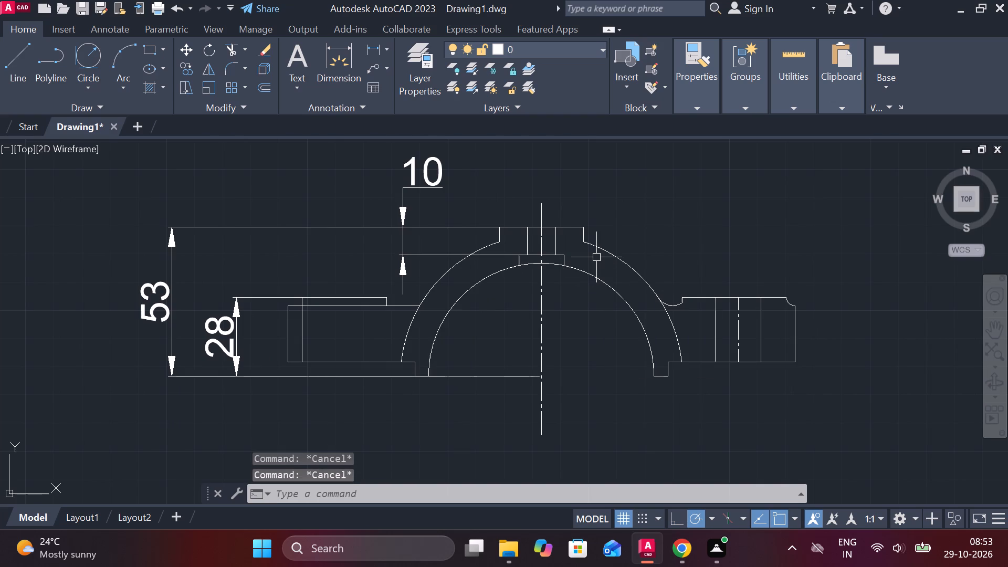
{"action": "key", "text": "l"}
{"action": "key", "text": "Return"}
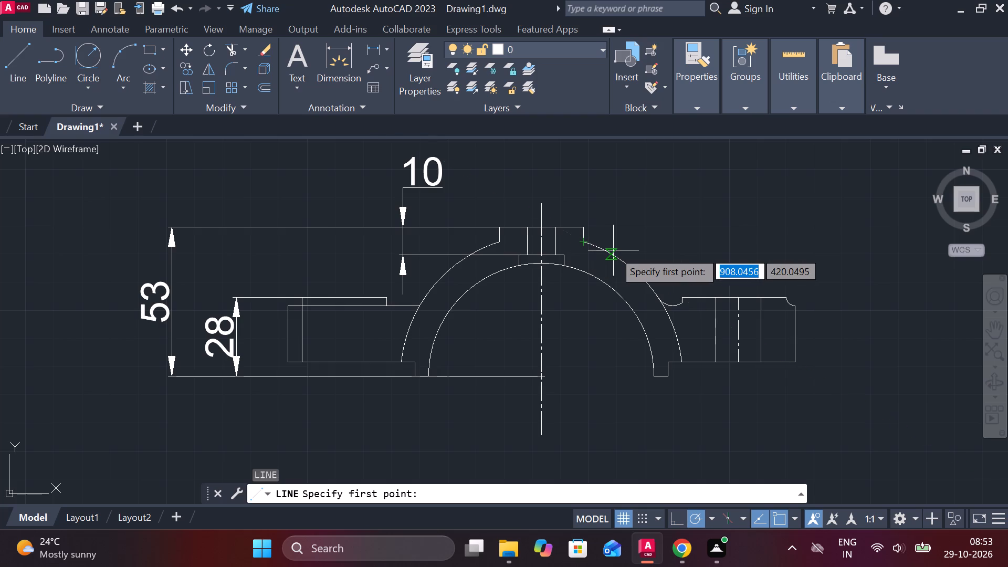
{"action": "left_click", "coordinate": [600, 249]}
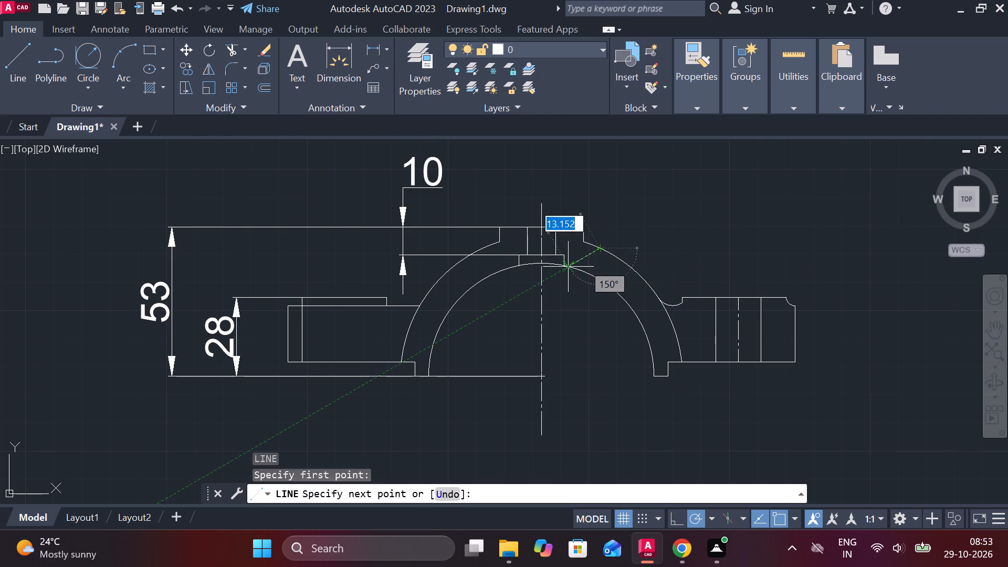
{"action": "left_click", "coordinate": [584, 283]}
{"action": "key", "text": "Escape"}
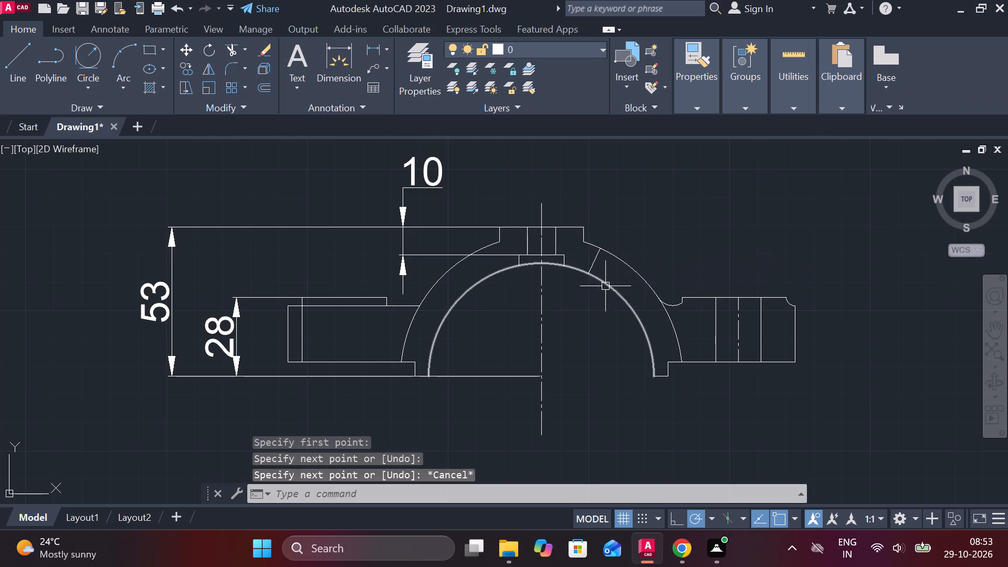
Mirror the slanted boundary line about the vertical centreline, keeping the original.
{"action": "left_click", "coordinate": [590, 262]}
{"action": "type", "text": "MI"}
{"action": "key", "text": "Return"}
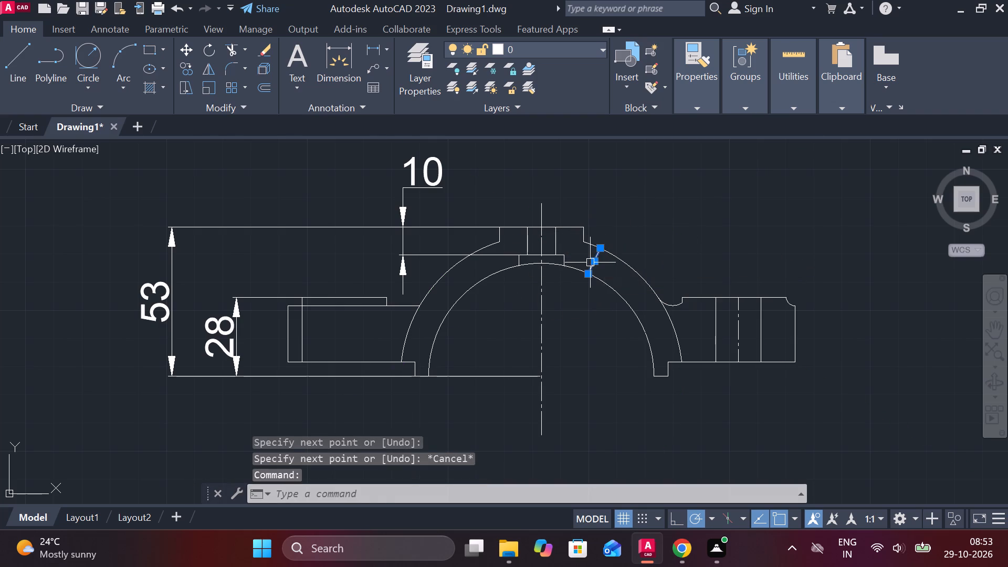
{"action": "left_click", "coordinate": [543, 268]}
{"action": "left_click", "coordinate": [543, 223]}
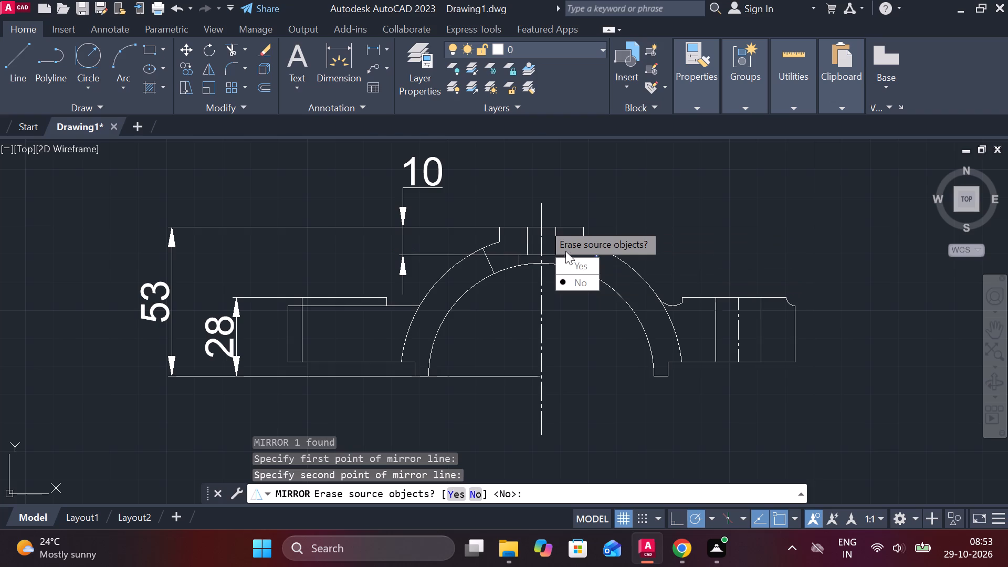
{"action": "left_click_drag", "start_coordinate": [577, 285], "coordinate": [543, 223]}
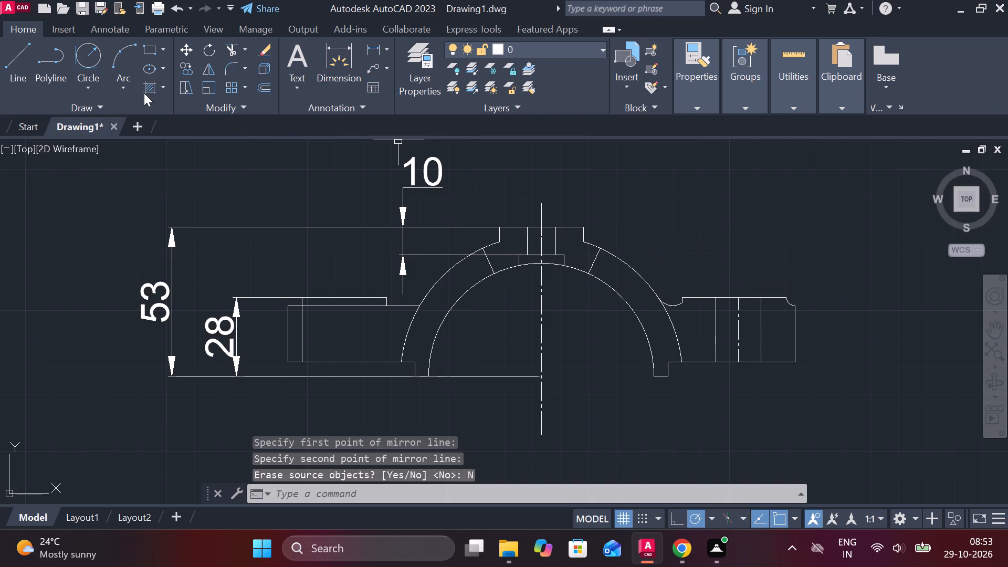
Hatch the boss sections on both sides of the central hole with the ANSI31 pattern at an angle of 90.
{"action": "left_click", "coordinate": [147, 90]}
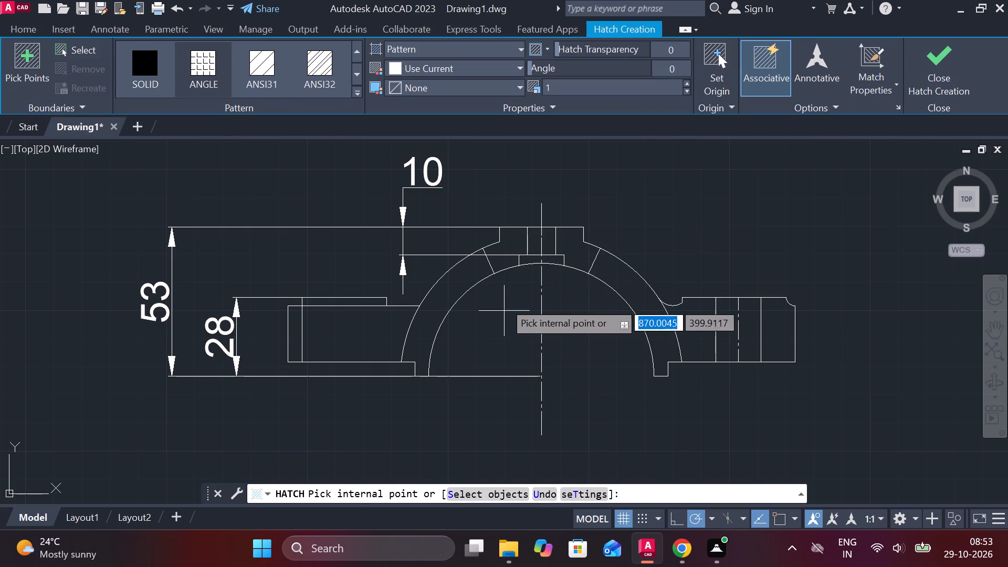
{"action": "left_click", "coordinate": [273, 67]}
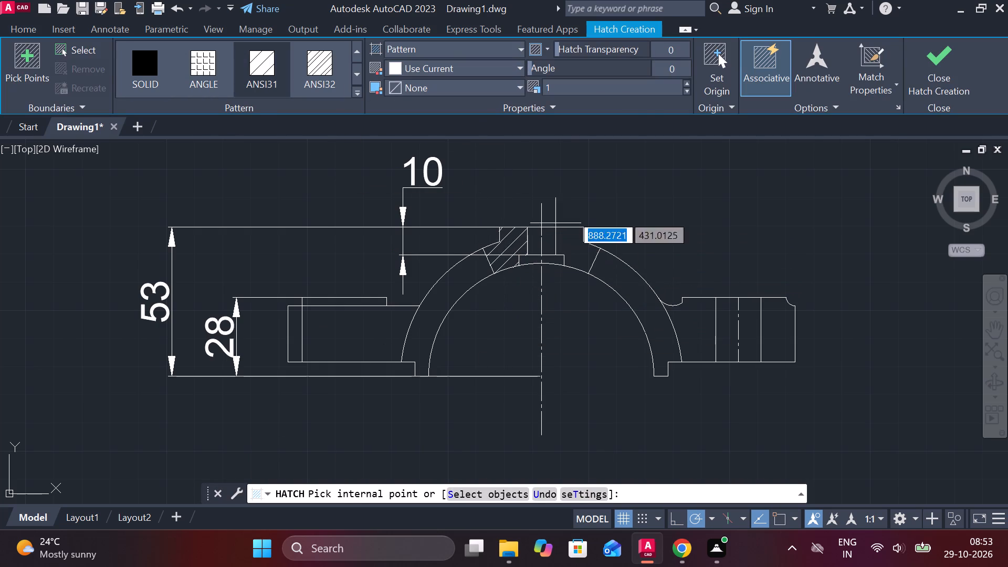
{"action": "left_click", "coordinate": [674, 72]}
{"action": "type", "text": "90"}
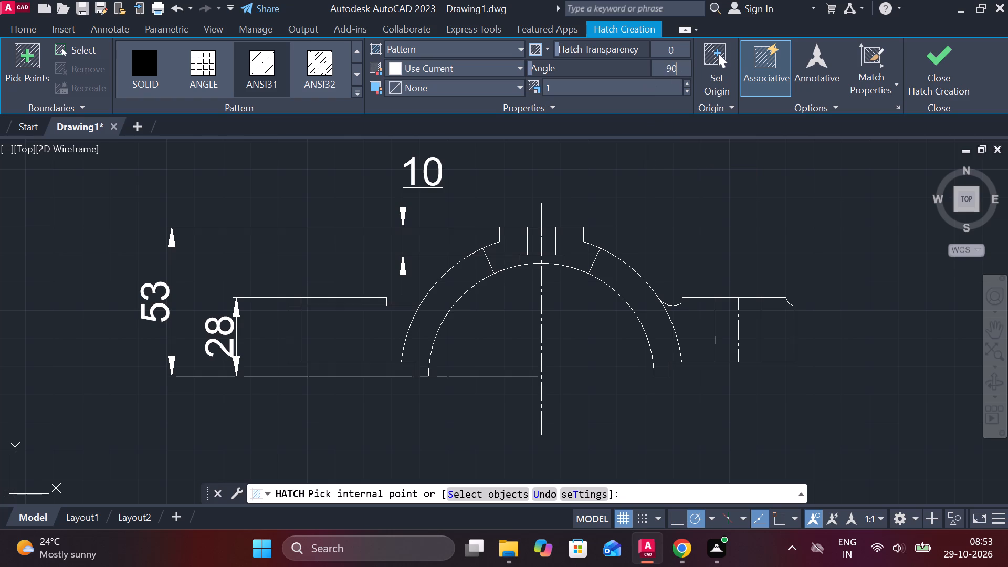
{"action": "key", "text": "Return"}
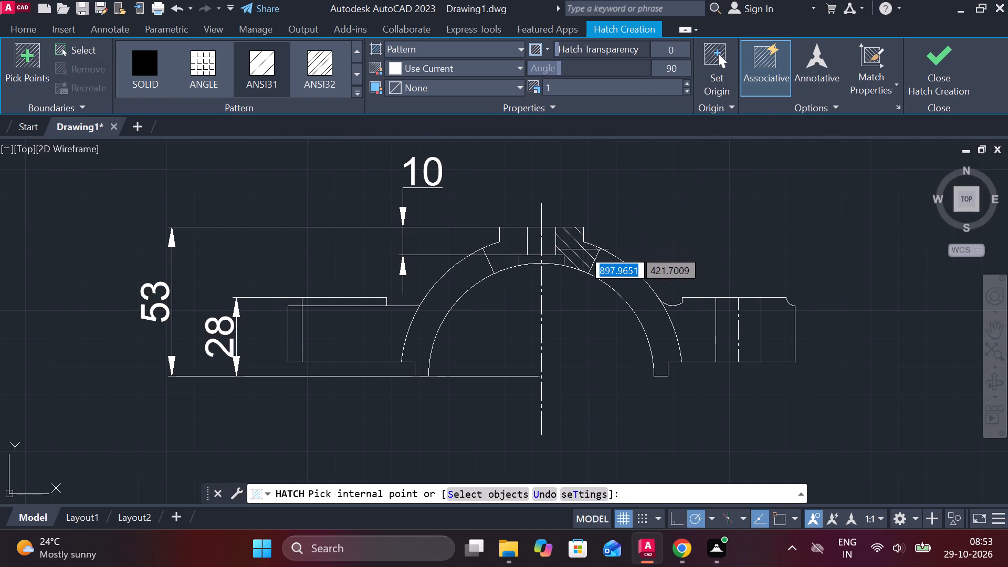
{"action": "left_click", "coordinate": [583, 249]}
{"action": "left_click", "coordinate": [506, 247]}
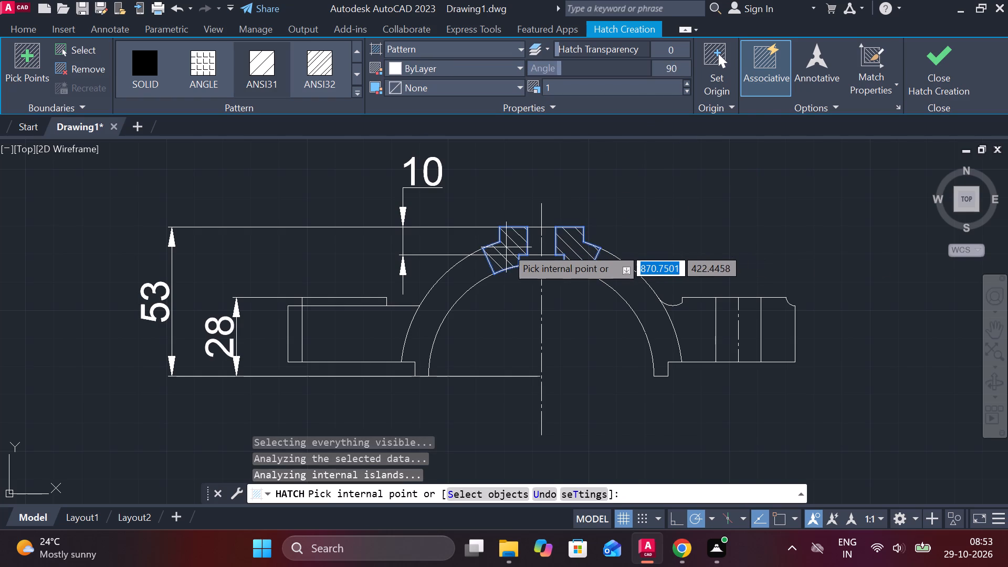
{"action": "left_click", "coordinate": [936, 93]}
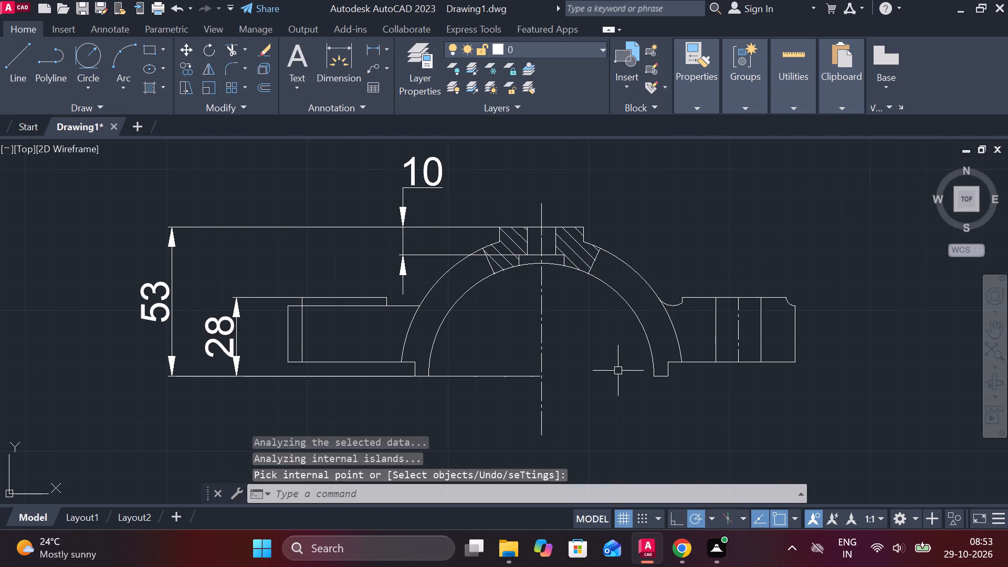
Copy the boss's stepped hole outline into the empty space above the front view's right arm, about 89 mm away.
{"action": "middle_click_drag", "start_coordinate": [618, 371], "coordinate": [554, 367]}
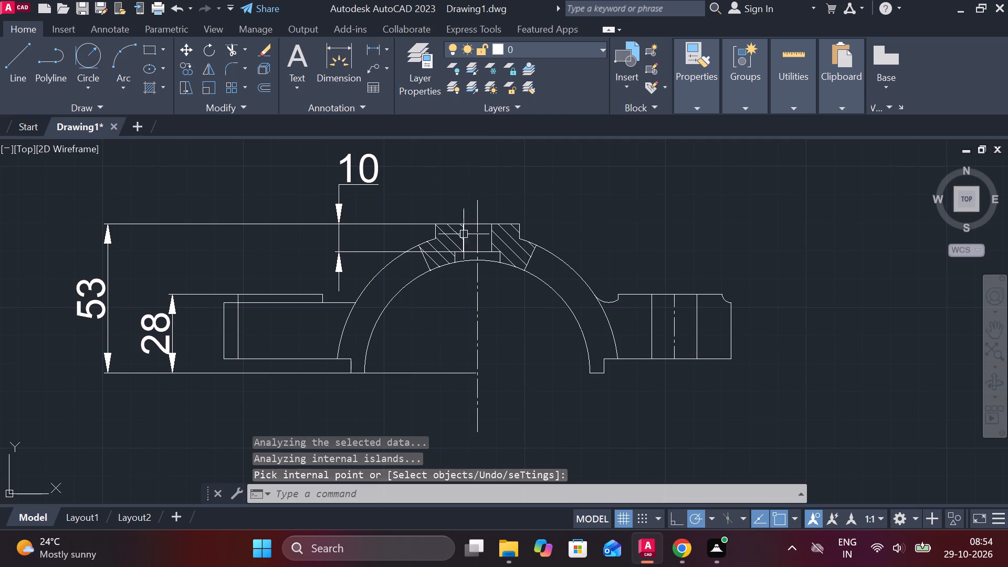
{"action": "scroll", "coordinate": [470, 261], "scroll_direction": "up", "scroll_amount": 2}
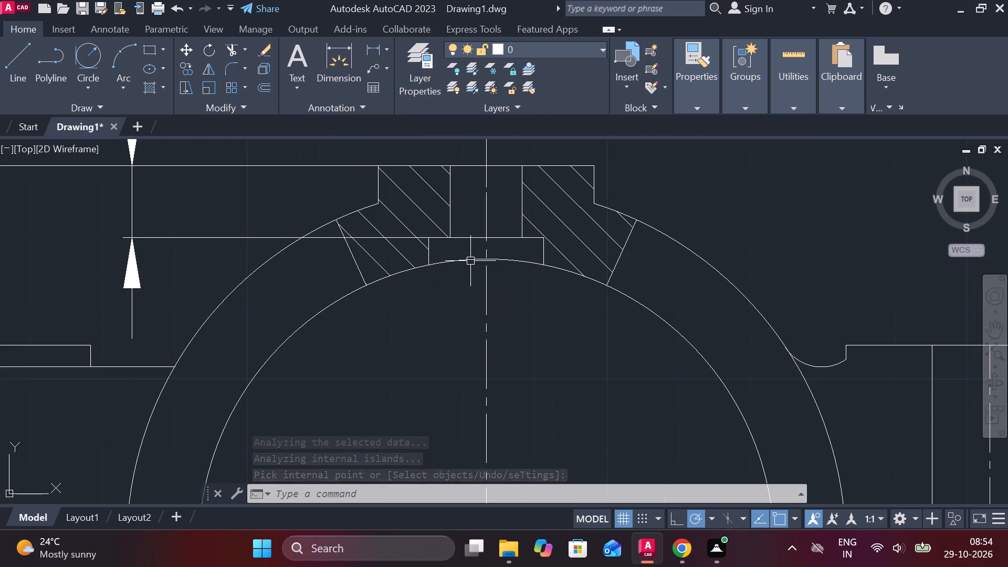
{"action": "left_click", "coordinate": [512, 238]}
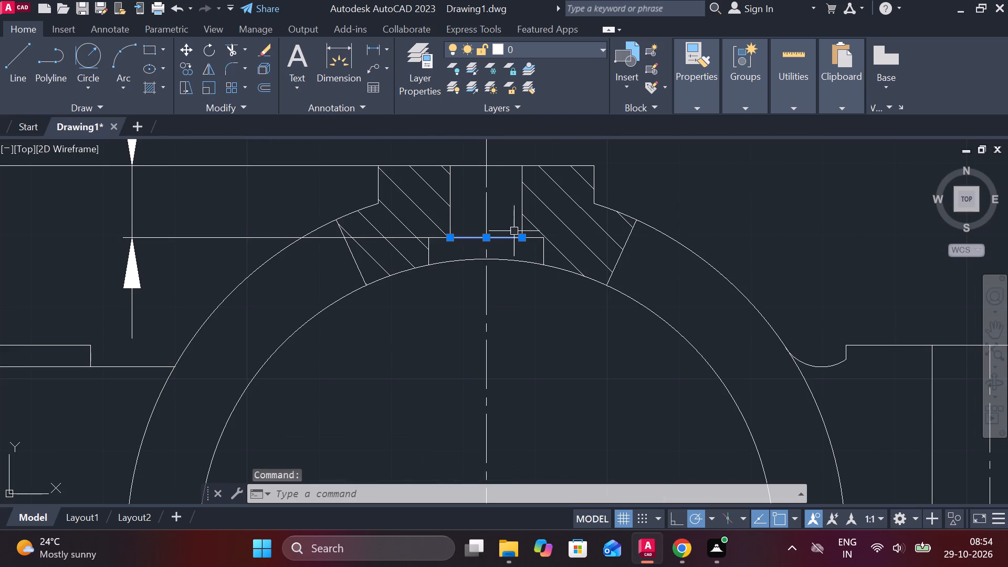
{"action": "left_click", "coordinate": [521, 198]}
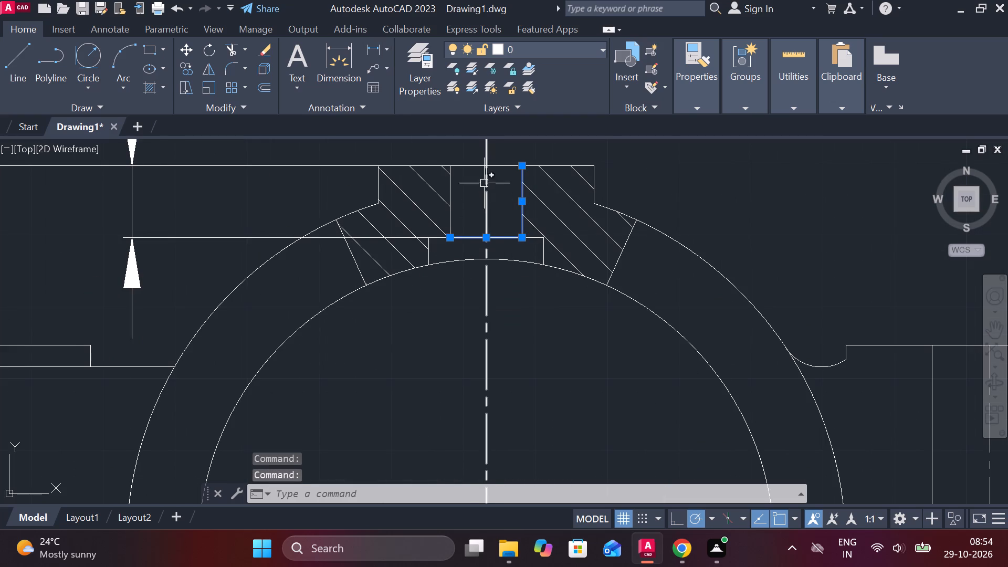
{"action": "left_click", "coordinate": [503, 166]}
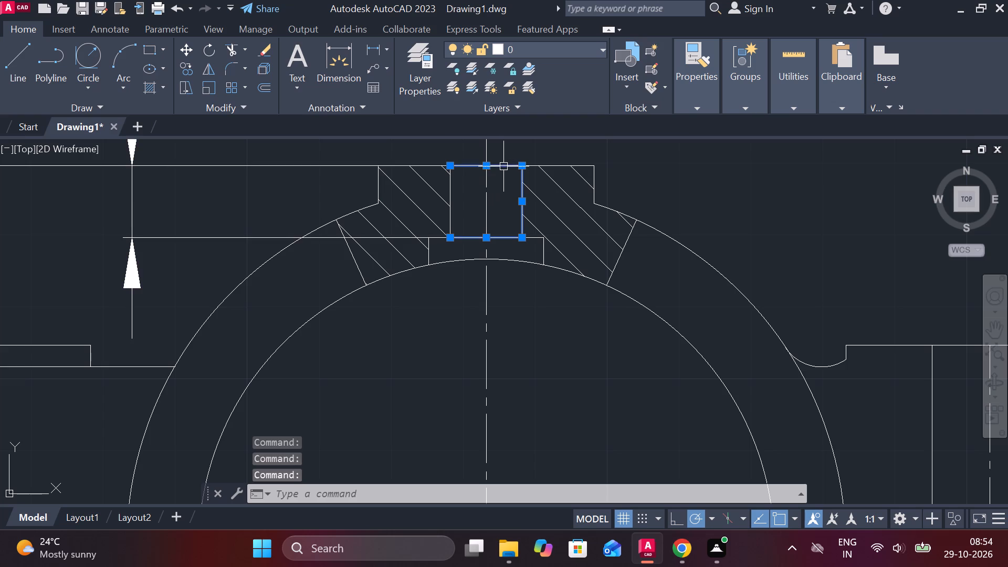
{"action": "left_click", "coordinate": [451, 190]}
{"action": "left_click", "coordinate": [429, 252]}
{"action": "left_click", "coordinate": [541, 253]}
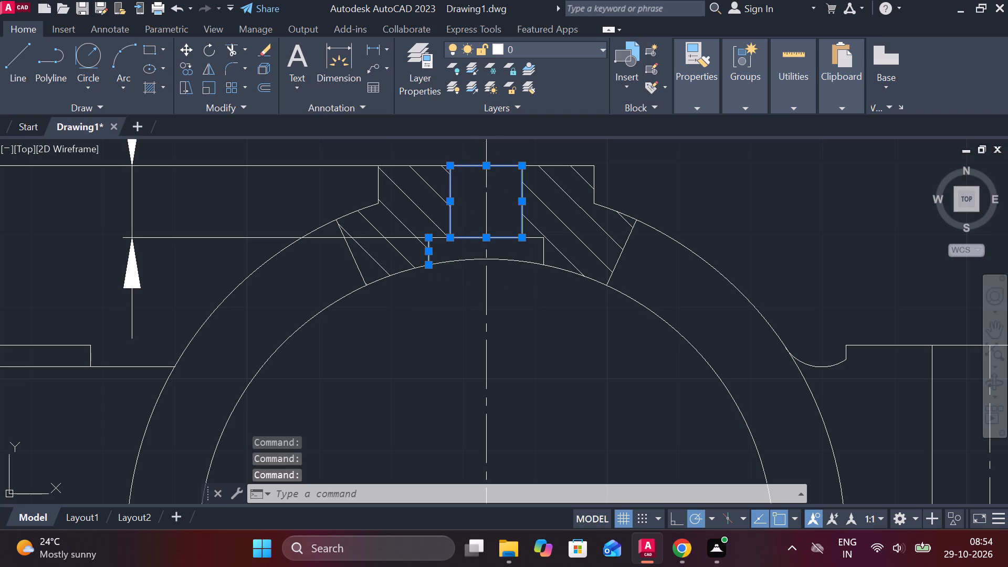
{"action": "left_click", "coordinate": [531, 240]}
{"action": "scroll", "coordinate": [449, 237], "scroll_direction": "up", "scroll_amount": 3}
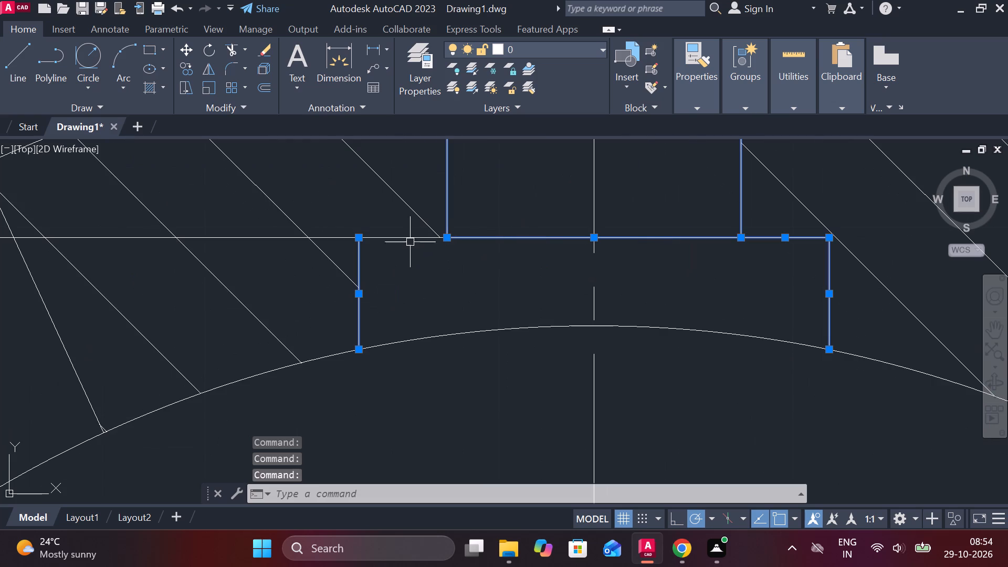
{"action": "scroll", "coordinate": [426, 239], "scroll_direction": "down", "scroll_amount": 3}
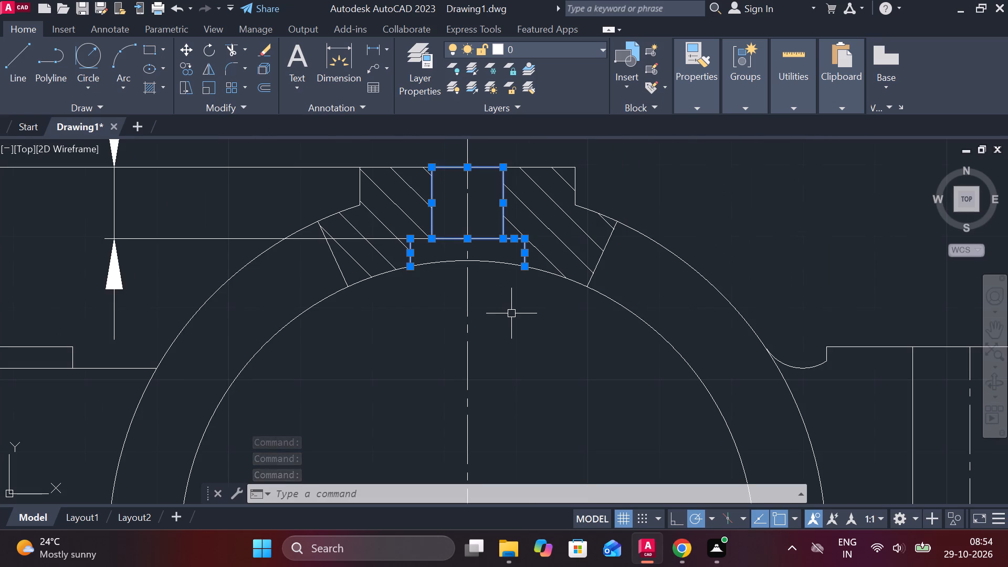
{"action": "type", "text": "CO"}
{"action": "key", "text": "Return"}
{"action": "left_click", "coordinate": [511, 337]}
{"action": "scroll", "coordinate": [527, 349], "scroll_direction": "down", "scroll_amount": 2}
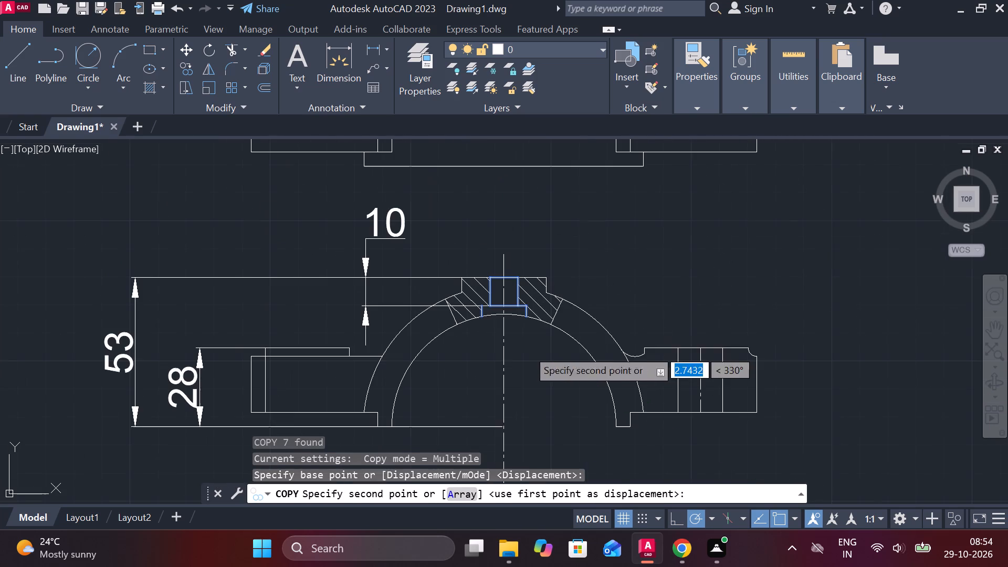
{"action": "middle_click_drag", "start_coordinate": [662, 301], "coordinate": [597, 339]}
{"action": "left_click", "coordinate": [699, 326]}
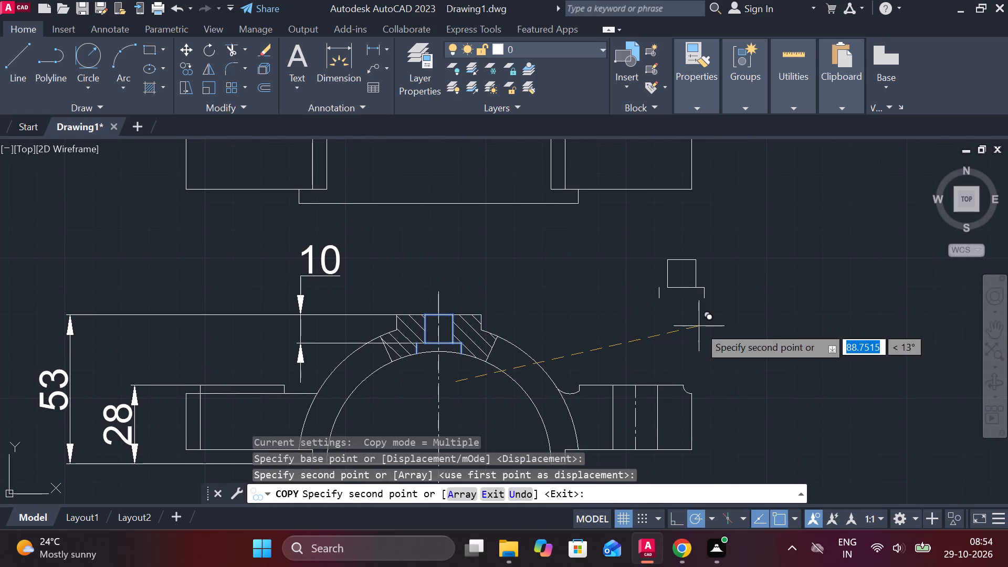
{"action": "key", "text": "Escape"}
Close the copied stepped hole outline with lines across the missing shoulder edge and the open bottom of its wider section.
{"action": "scroll", "coordinate": [664, 271], "scroll_direction": "up", "scroll_amount": 2}
{"action": "key", "text": "l"}
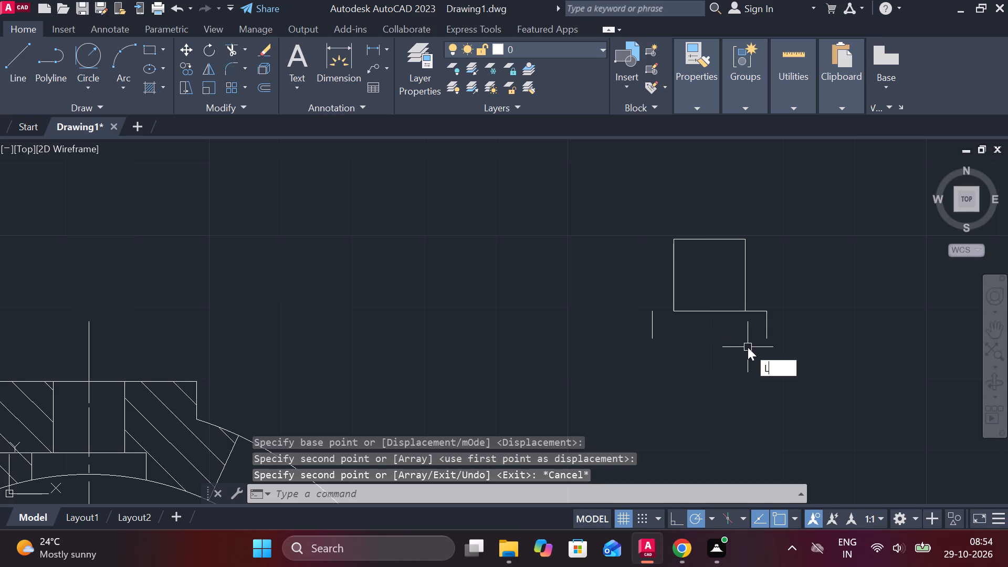
{"action": "key", "text": "Return"}
{"action": "left_click", "coordinate": [671, 314]}
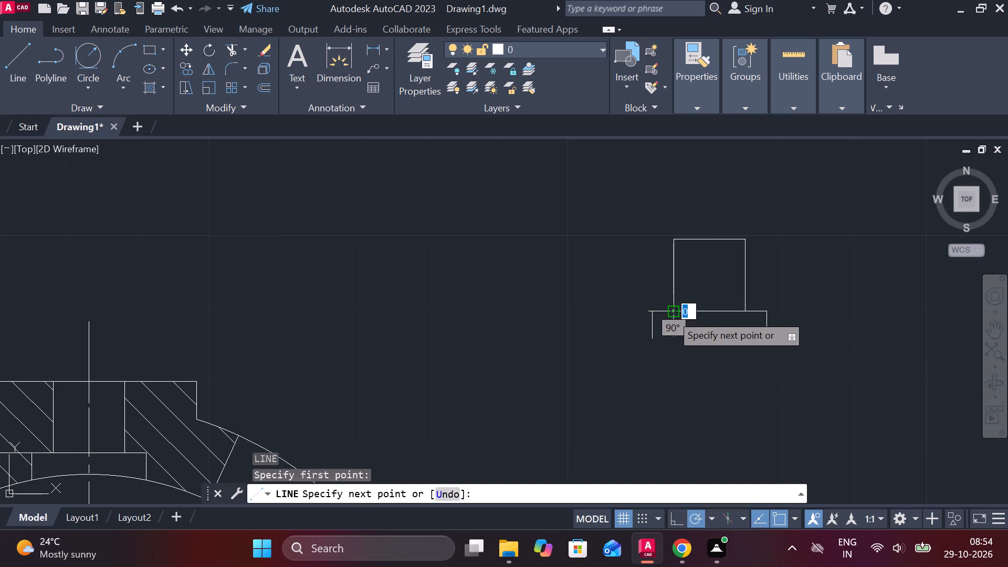
{"action": "left_click", "coordinate": [655, 313]}
{"action": "key", "text": "Escape"}
{"action": "key", "text": "space"}
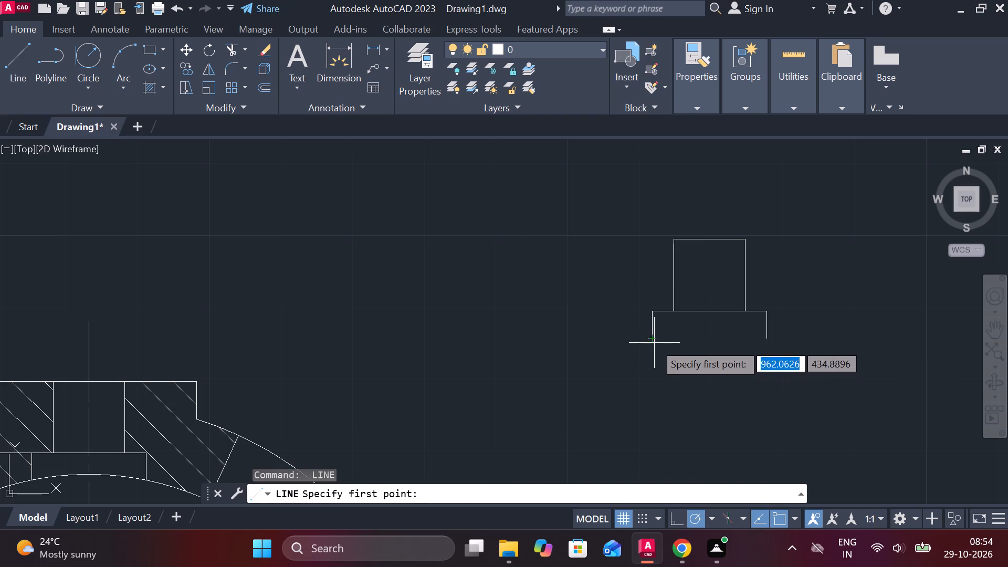
{"action": "left_click", "coordinate": [654, 343]}
{"action": "left_click", "coordinate": [769, 338]}
{"action": "key", "text": "Escape"}
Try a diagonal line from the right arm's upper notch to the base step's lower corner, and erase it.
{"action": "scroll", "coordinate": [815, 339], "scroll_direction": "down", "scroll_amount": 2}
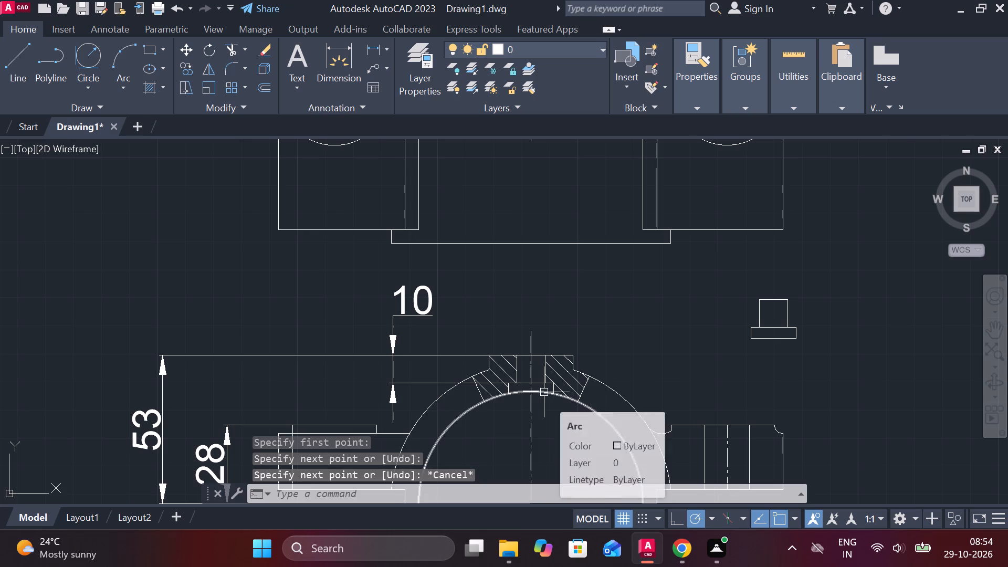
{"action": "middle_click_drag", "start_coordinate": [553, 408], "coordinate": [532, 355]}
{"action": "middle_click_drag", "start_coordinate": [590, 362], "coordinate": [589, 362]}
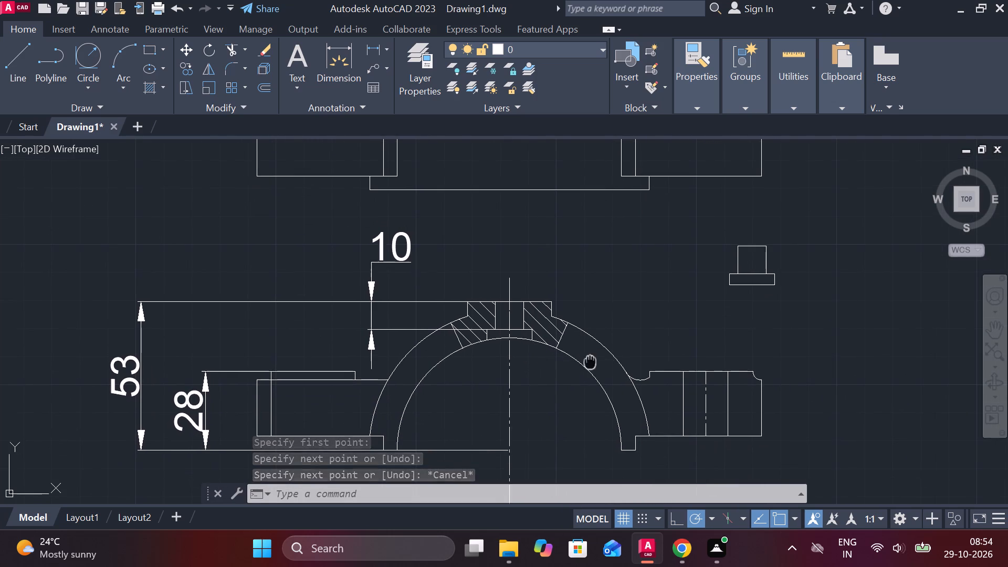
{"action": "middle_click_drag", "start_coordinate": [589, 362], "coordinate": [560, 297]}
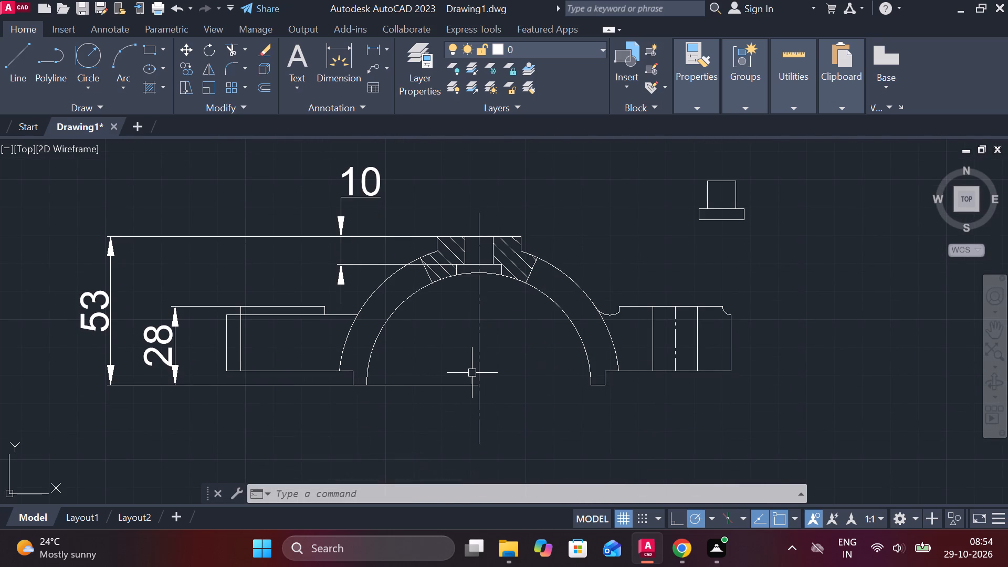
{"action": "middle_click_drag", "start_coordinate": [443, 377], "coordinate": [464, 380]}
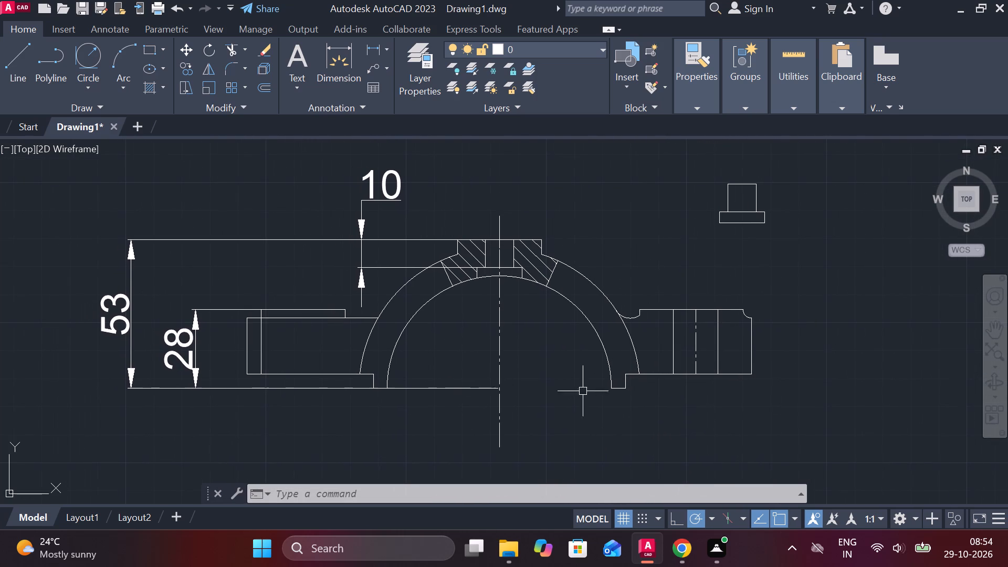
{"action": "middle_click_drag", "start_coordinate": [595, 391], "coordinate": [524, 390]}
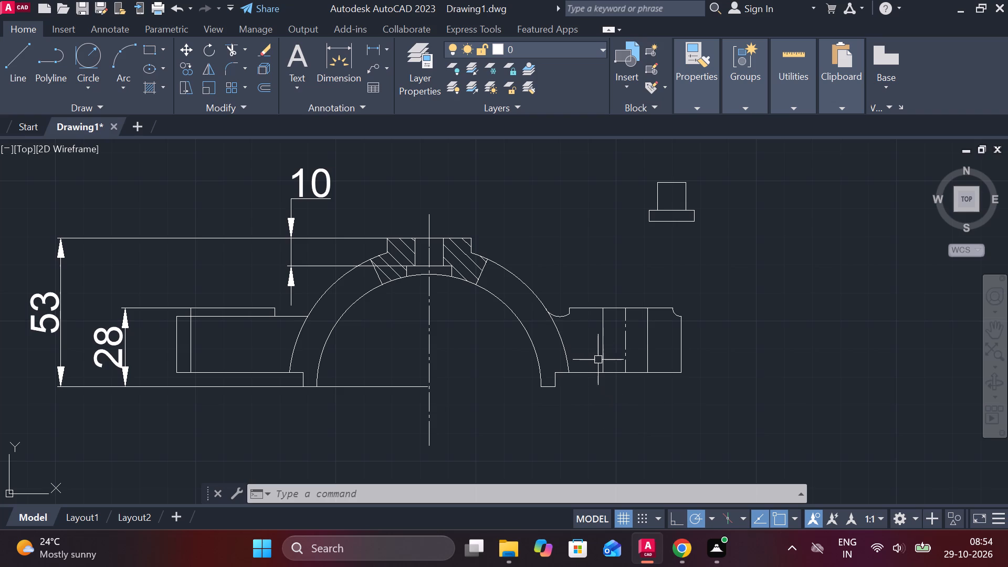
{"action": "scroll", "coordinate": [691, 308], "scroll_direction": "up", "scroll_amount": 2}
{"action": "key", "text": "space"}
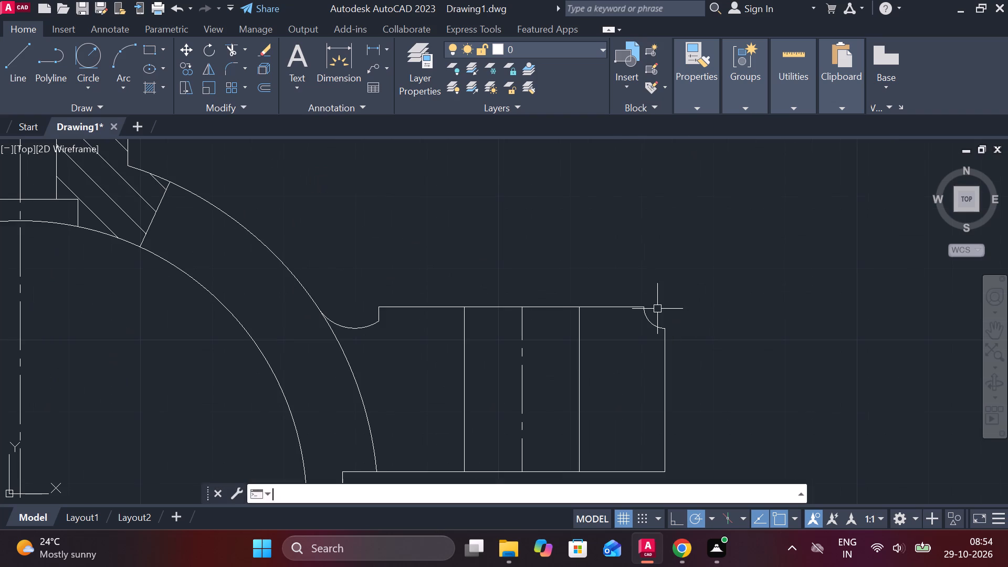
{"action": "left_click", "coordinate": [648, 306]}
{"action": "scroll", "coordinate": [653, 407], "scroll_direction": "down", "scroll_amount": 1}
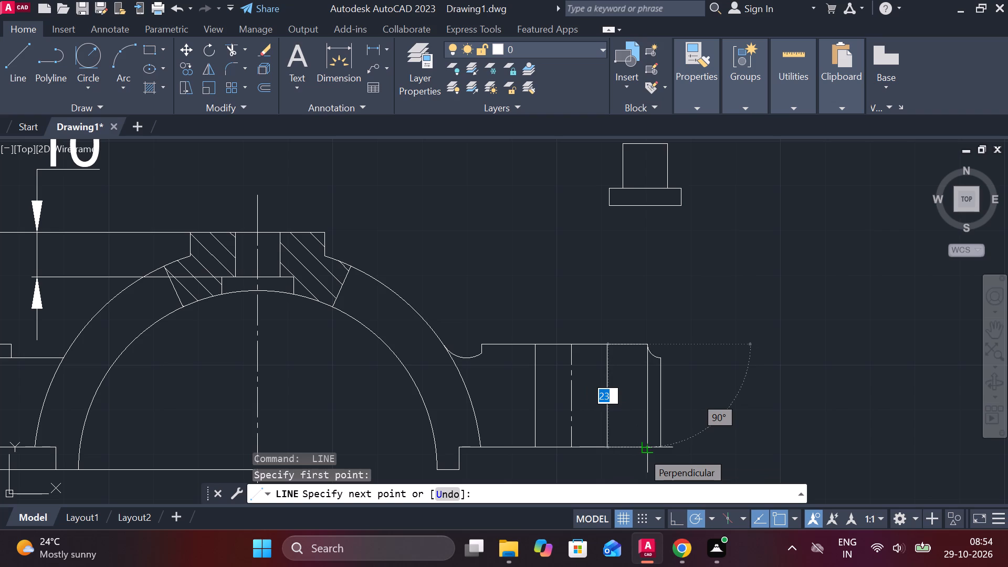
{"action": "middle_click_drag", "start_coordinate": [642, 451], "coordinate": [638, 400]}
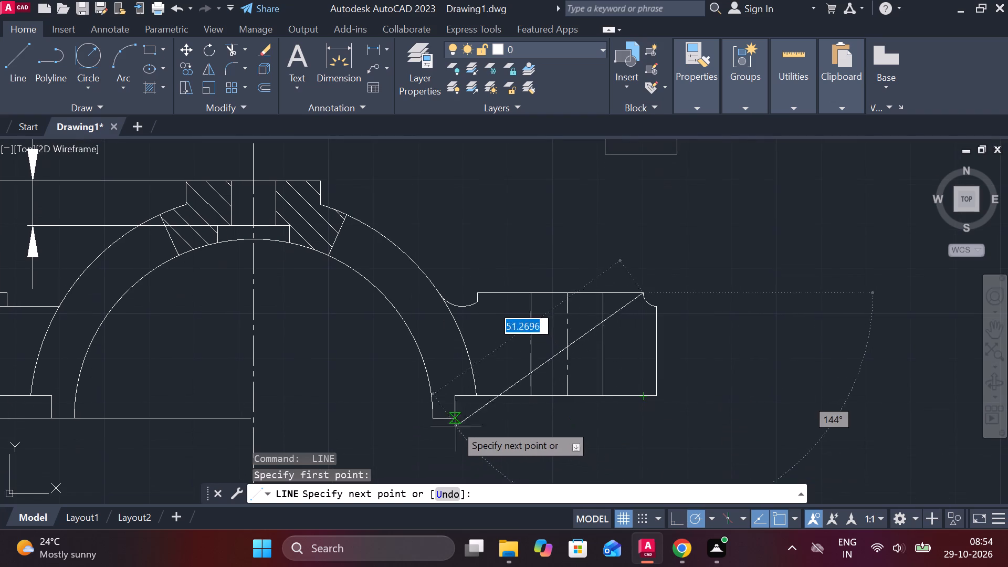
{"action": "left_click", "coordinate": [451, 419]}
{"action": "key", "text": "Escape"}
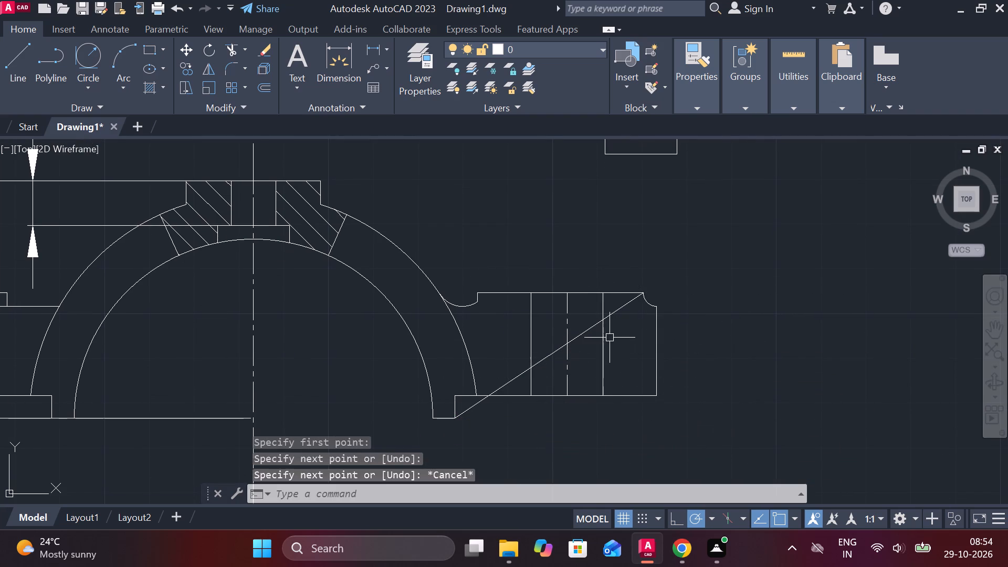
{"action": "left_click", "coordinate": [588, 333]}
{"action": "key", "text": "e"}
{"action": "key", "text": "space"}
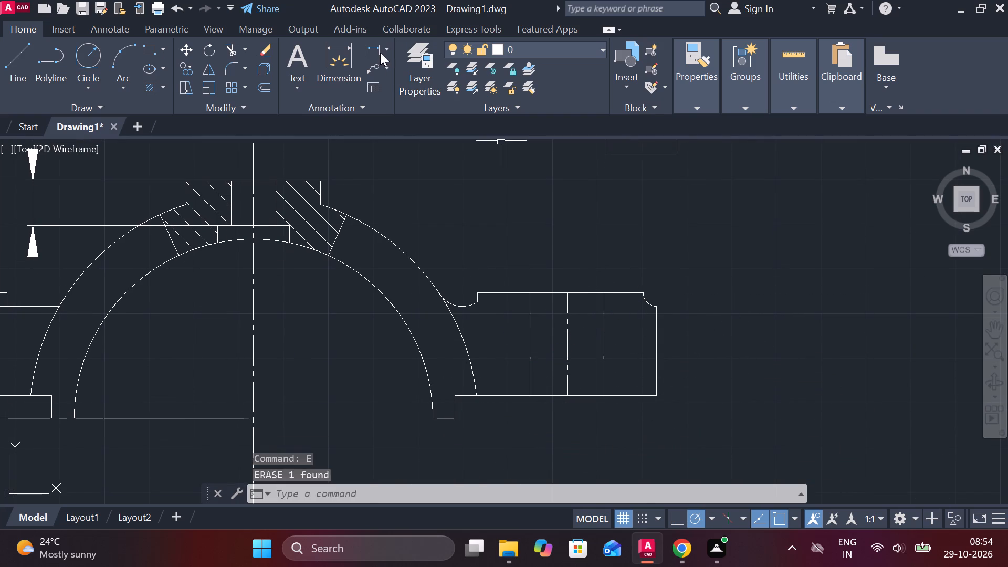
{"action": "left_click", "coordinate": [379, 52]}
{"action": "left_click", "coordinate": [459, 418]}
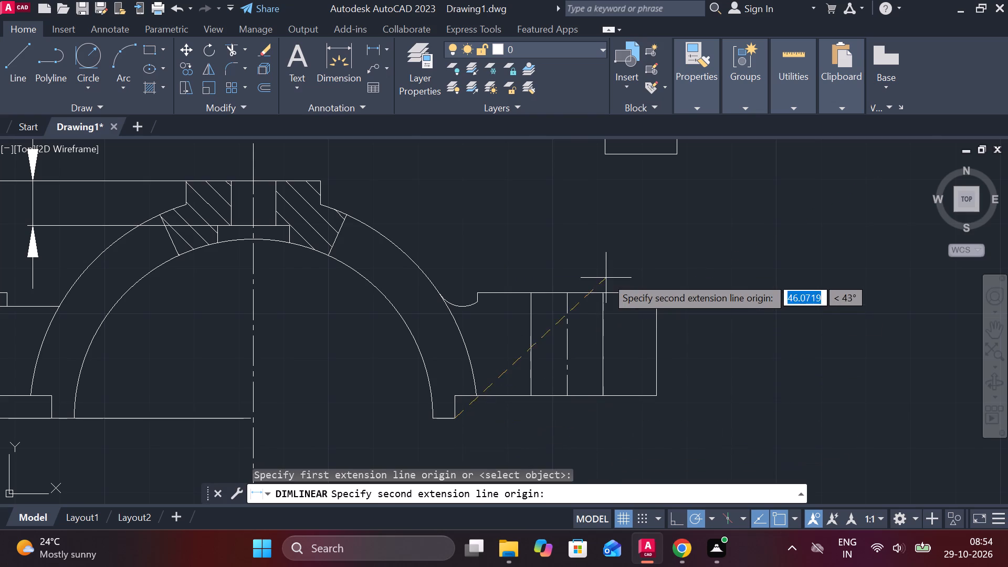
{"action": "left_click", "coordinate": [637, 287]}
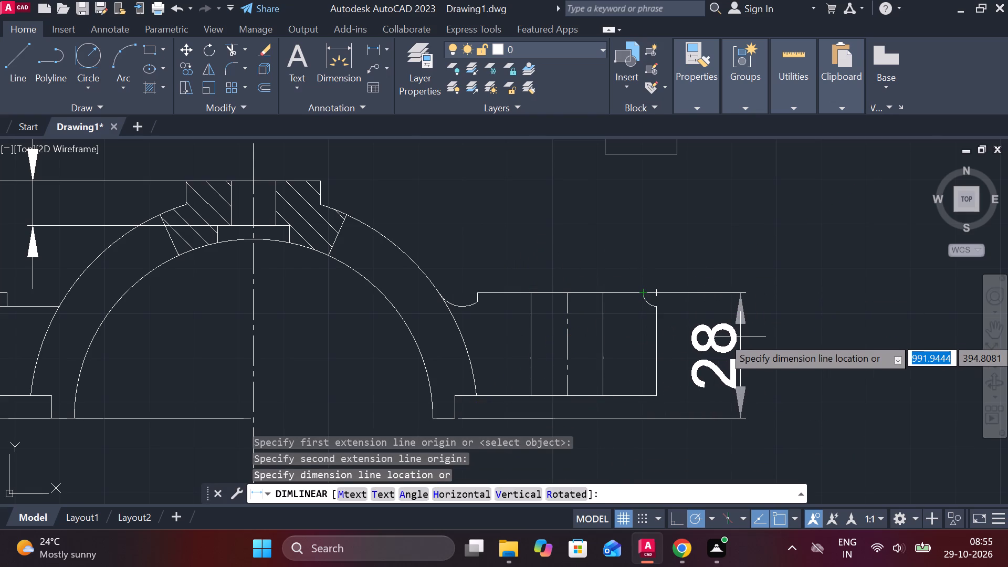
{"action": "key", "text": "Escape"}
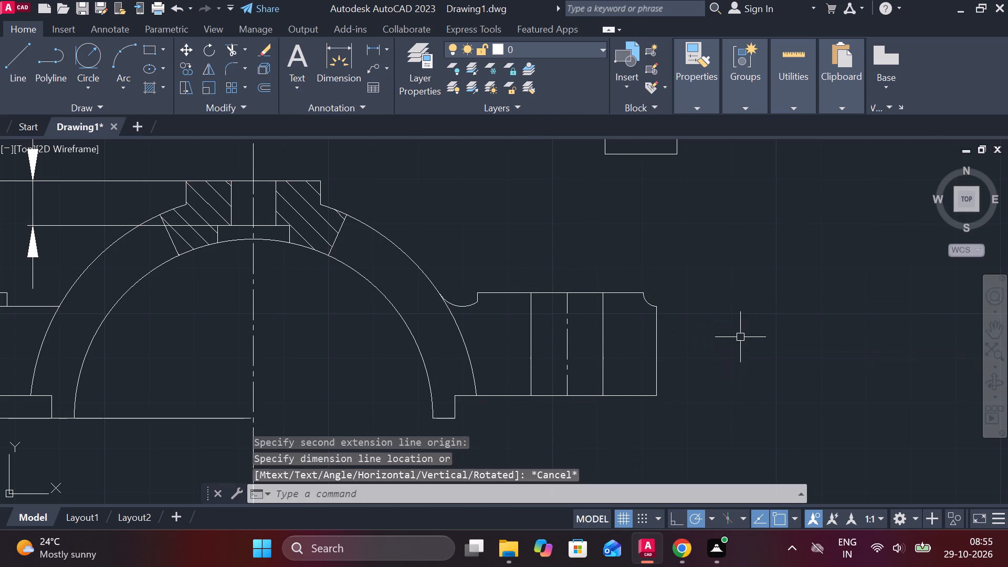
Add a vertical linear dimension beside the right arm, from the base line to the lower end of its corner notch.
{"action": "key", "text": "space"}
{"action": "left_click", "coordinate": [665, 310]}
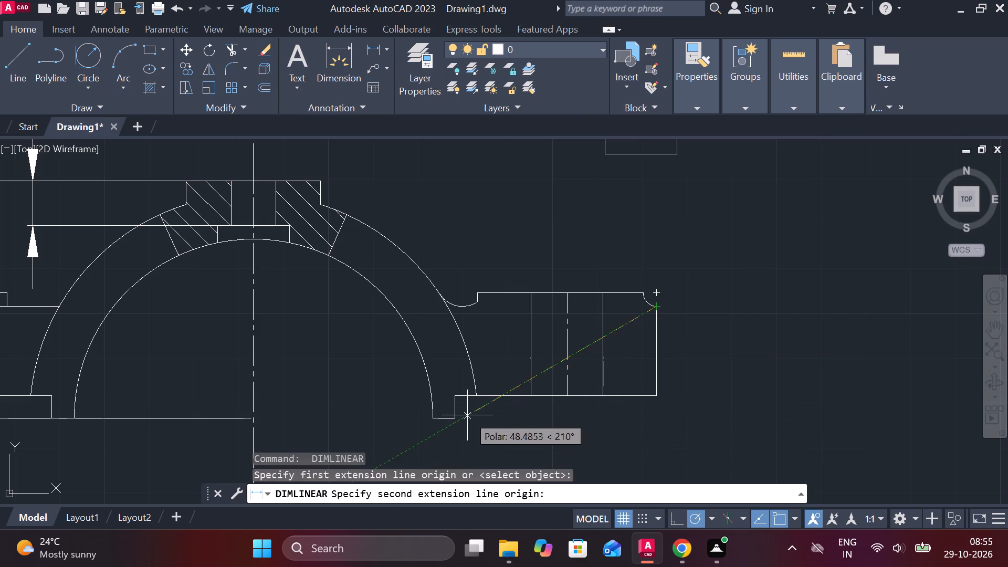
{"action": "left_click", "coordinate": [462, 415]}
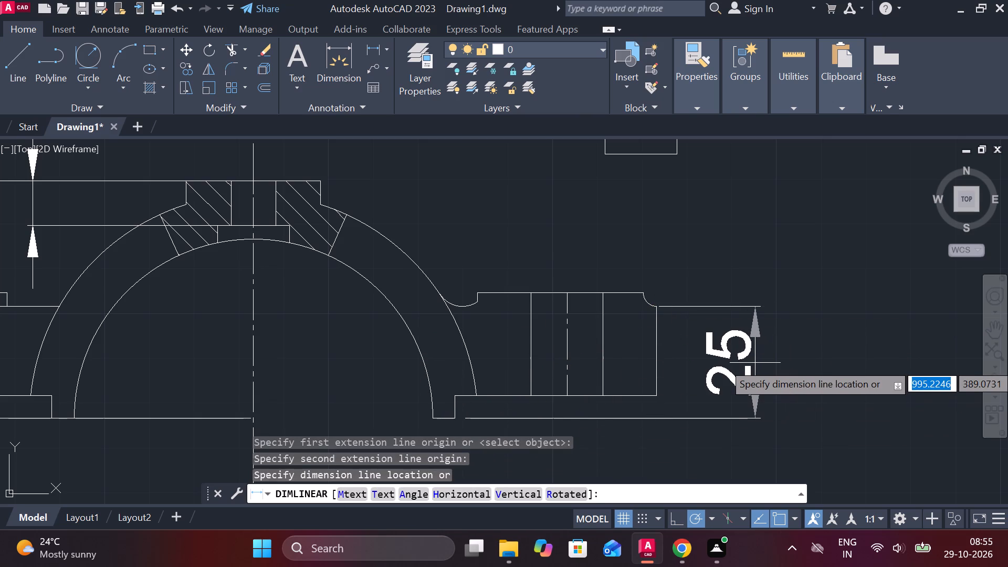
{"action": "left_click", "coordinate": [755, 363]}
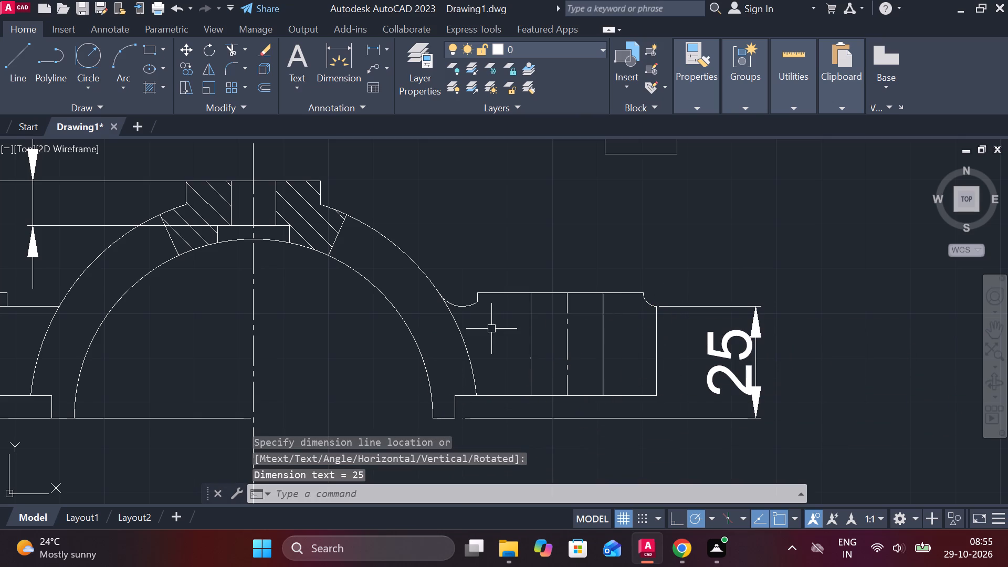
Add a horizontal linear dimension below the front view, between the outer bottom corners of the base steps.
{"action": "middle_click_drag", "start_coordinate": [512, 335], "coordinate": [812, 242]}
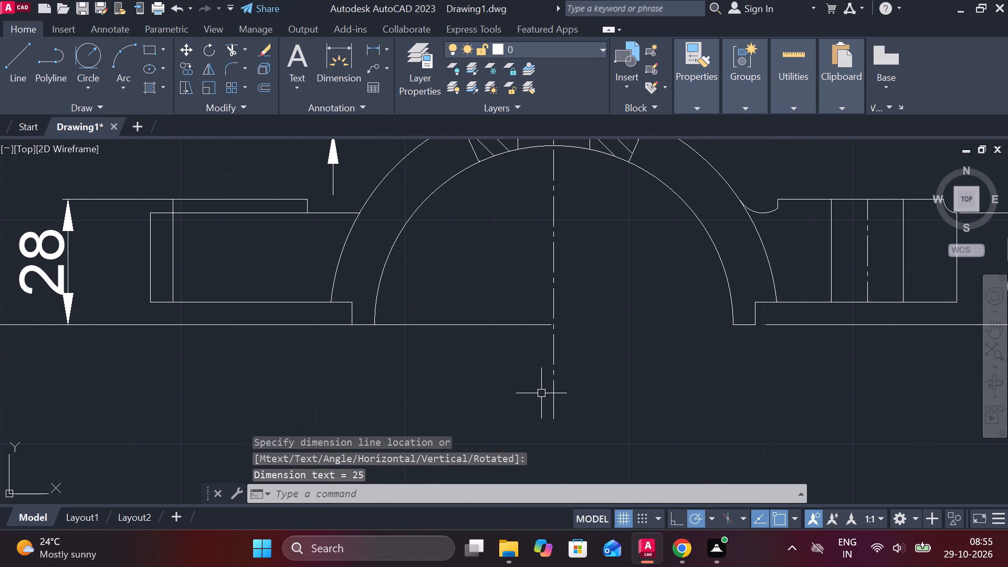
{"action": "key", "text": "c"}
{"action": "key", "text": "Escape"}
{"action": "key", "text": "space"}
{"action": "left_click", "coordinate": [348, 329]}
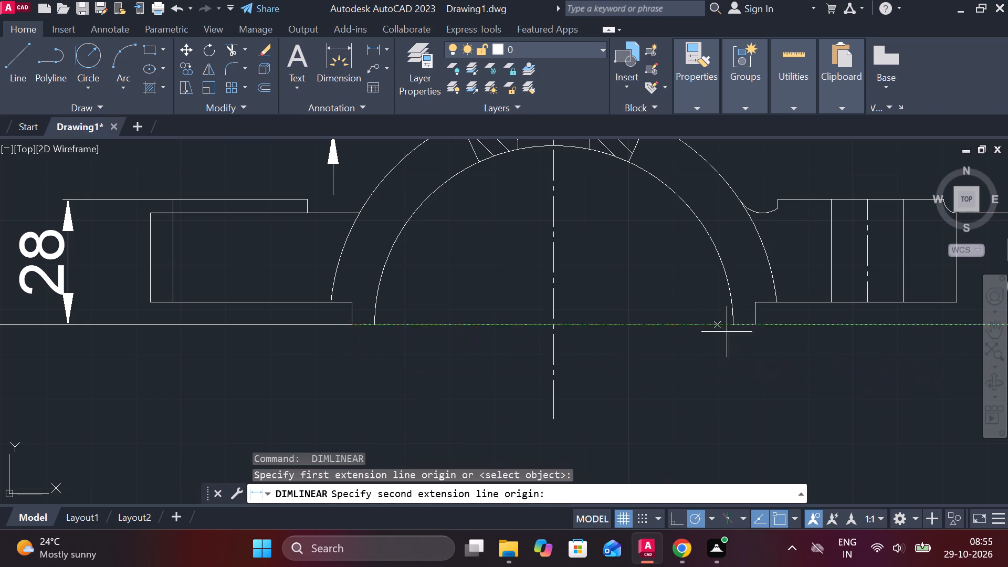
{"action": "left_click", "coordinate": [760, 329]}
{"action": "middle_click_drag", "start_coordinate": [623, 380], "coordinate": [600, 324]}
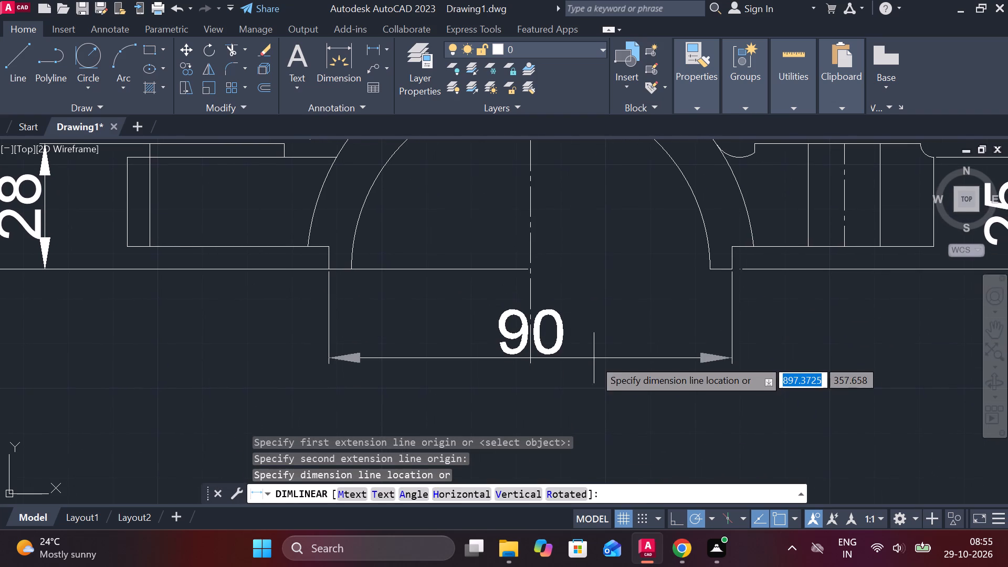
{"action": "left_click", "coordinate": [594, 381]}
Open the choice of dimension types for another dimension on the front view.
{"action": "middle_click_drag", "start_coordinate": [548, 292], "coordinate": [554, 375]}
{"action": "left_click", "coordinate": [385, 56]}
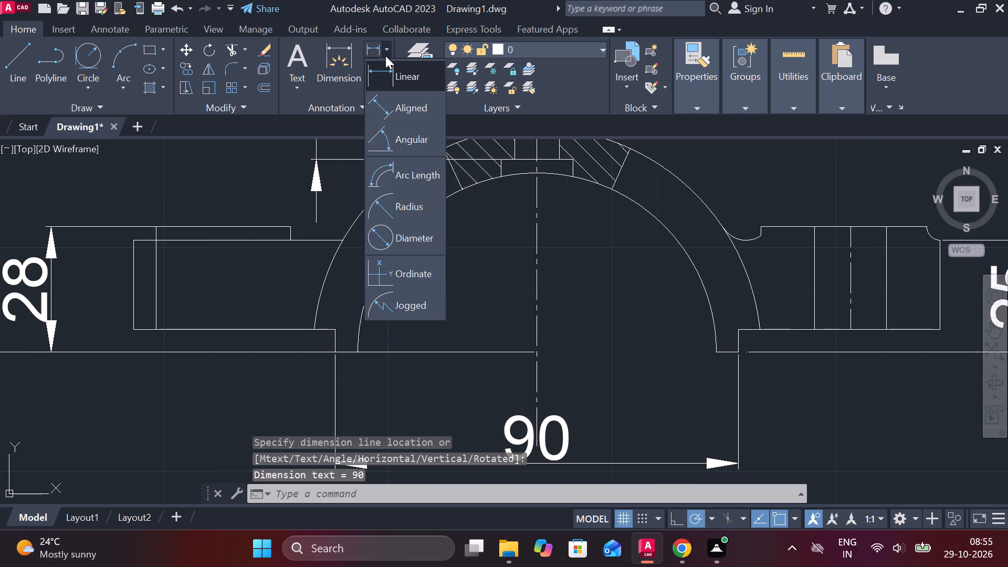
Add radius dimensions to the inner and outer arcs of the front view, placing the outer one outside the arc.
{"action": "left_click", "coordinate": [392, 207]}
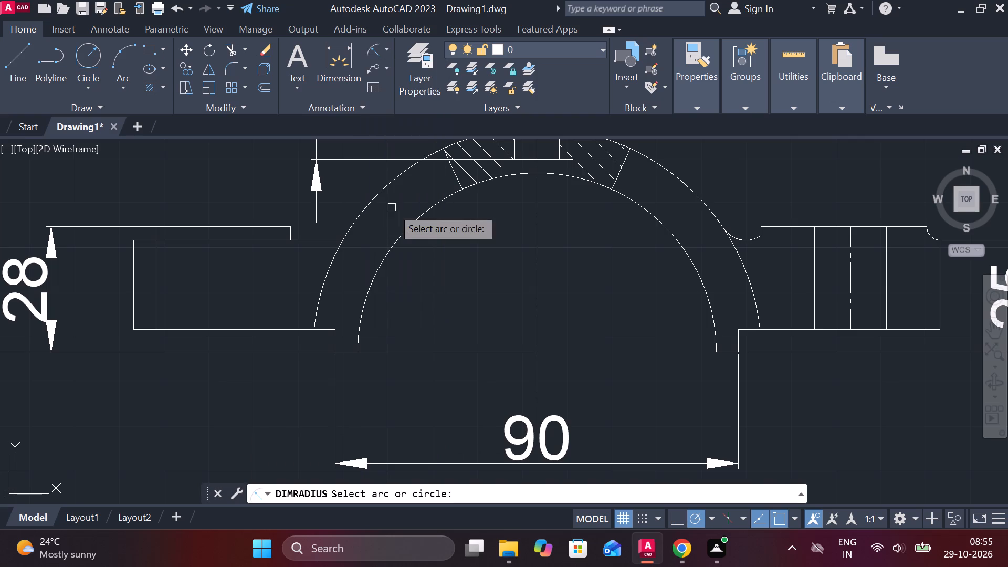
{"action": "left_click", "coordinate": [395, 244]}
{"action": "left_click", "coordinate": [411, 275]}
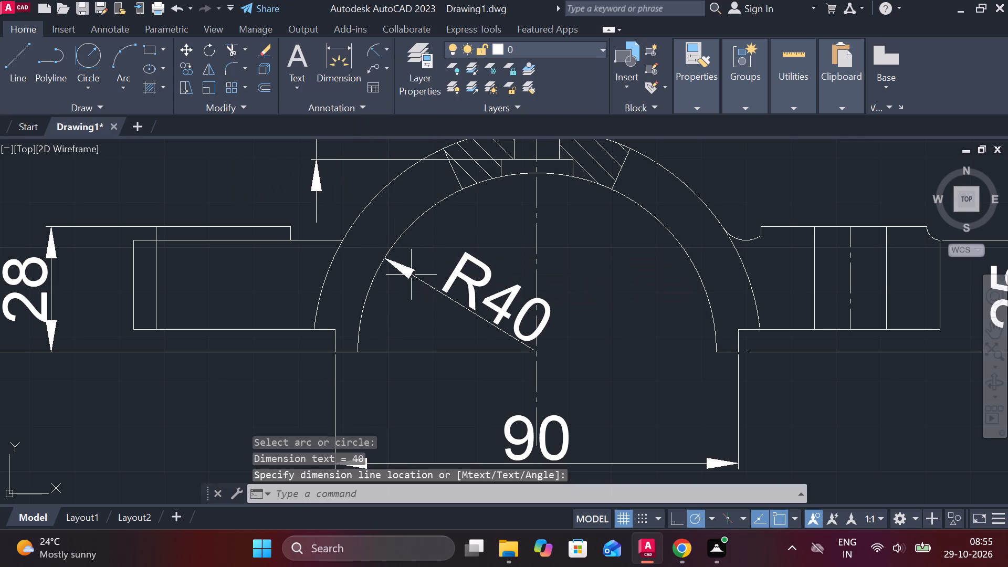
{"action": "key", "text": "space"}
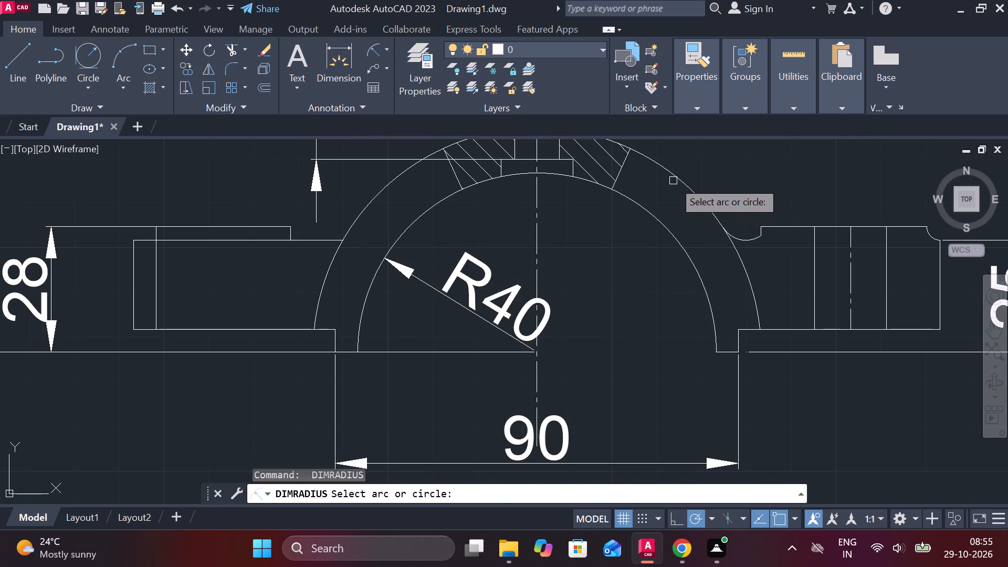
{"action": "left_click", "coordinate": [673, 181]}
{"action": "middle_click_drag", "start_coordinate": [707, 183], "coordinate": [660, 288]}
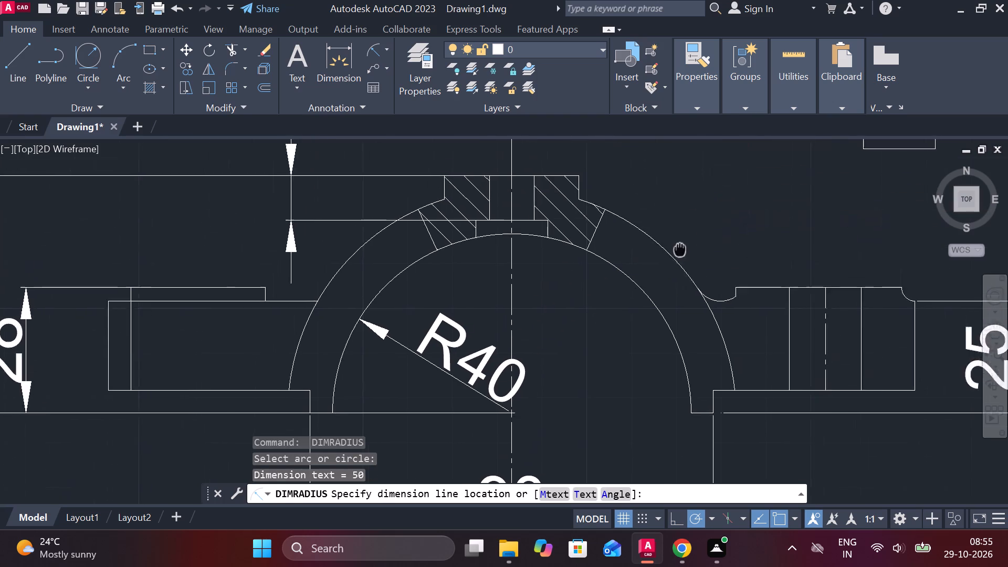
{"action": "middle_click_drag", "start_coordinate": [660, 288], "coordinate": [639, 322]}
{"action": "left_click", "coordinate": [646, 272]}
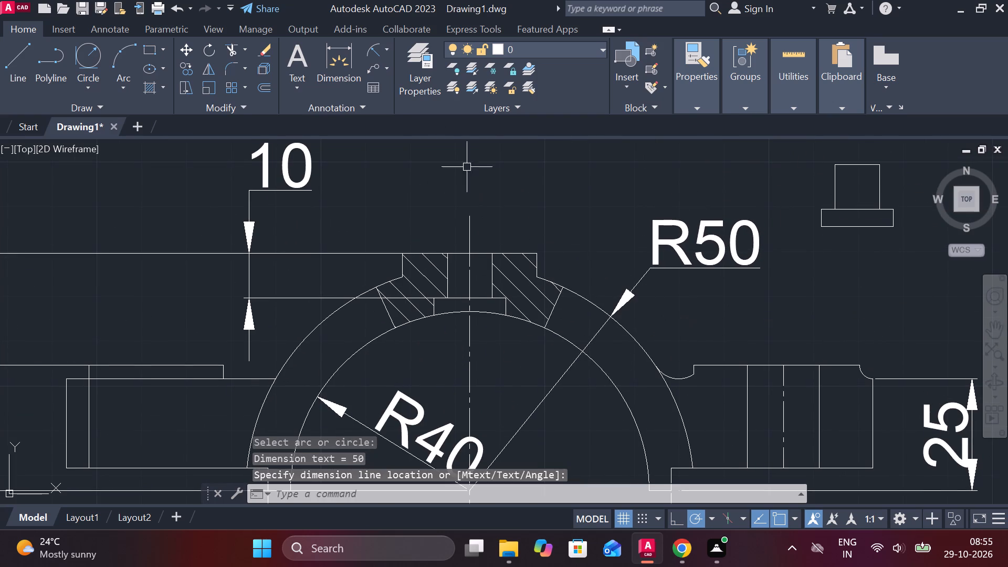
Add a radius dimension to the small fillet between the outer arc and the right lug, with its text inside the arch.
{"action": "left_click", "coordinate": [370, 47]}
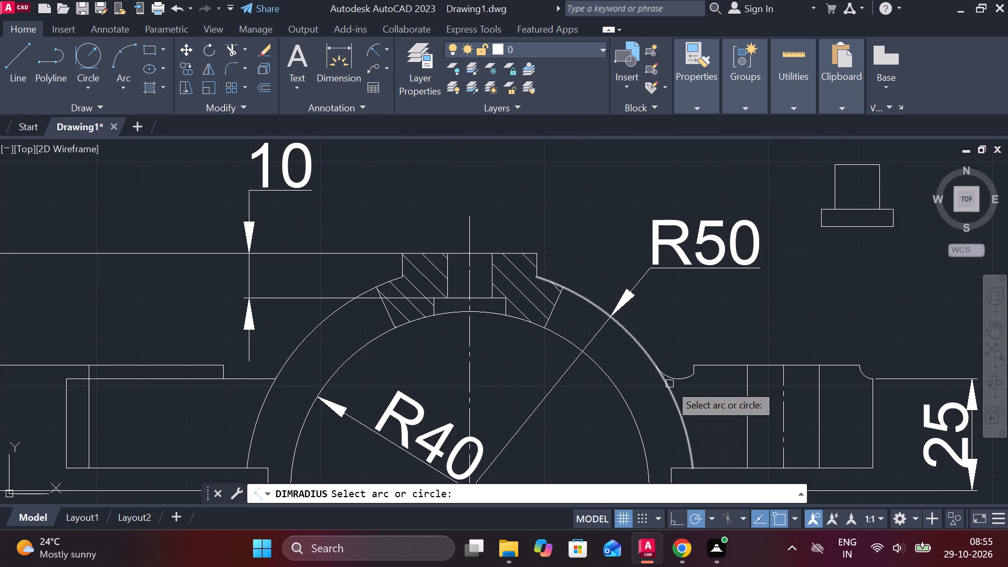
{"action": "left_click", "coordinate": [669, 379]}
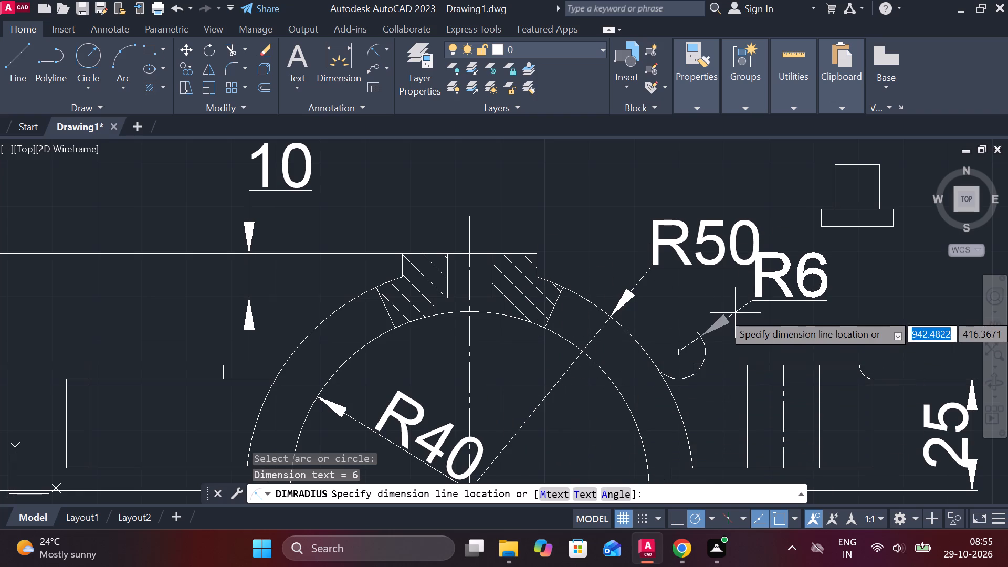
{"action": "middle_click_drag", "start_coordinate": [629, 416], "coordinate": [638, 394]}
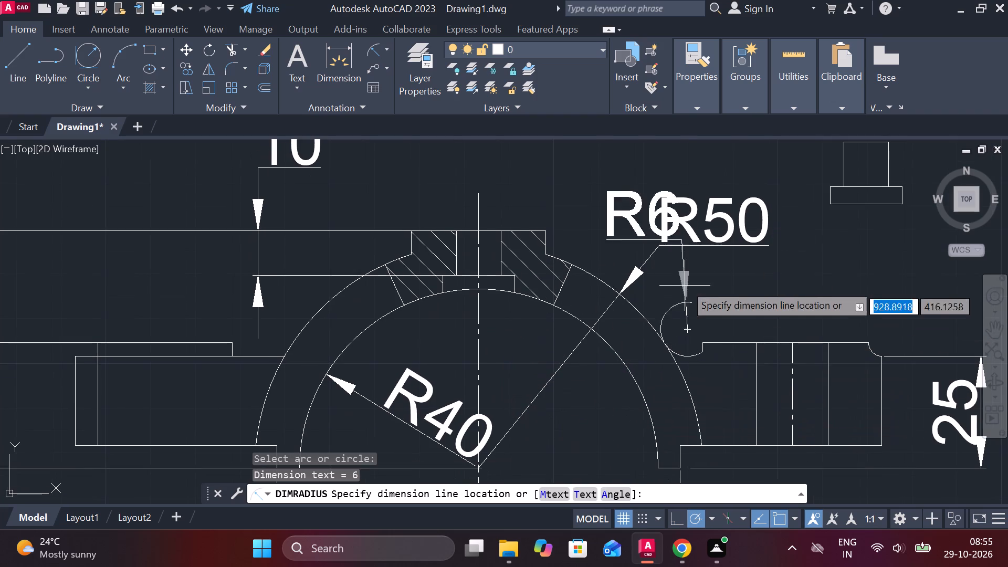
{"action": "scroll", "coordinate": [625, 416], "scroll_direction": "down", "scroll_amount": 2}
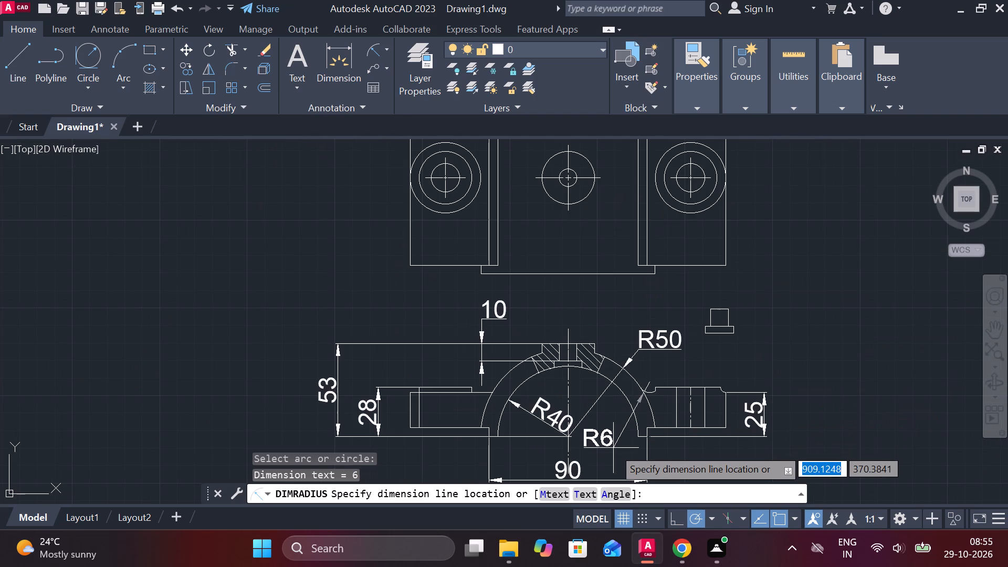
{"action": "left_click", "coordinate": [613, 448]}
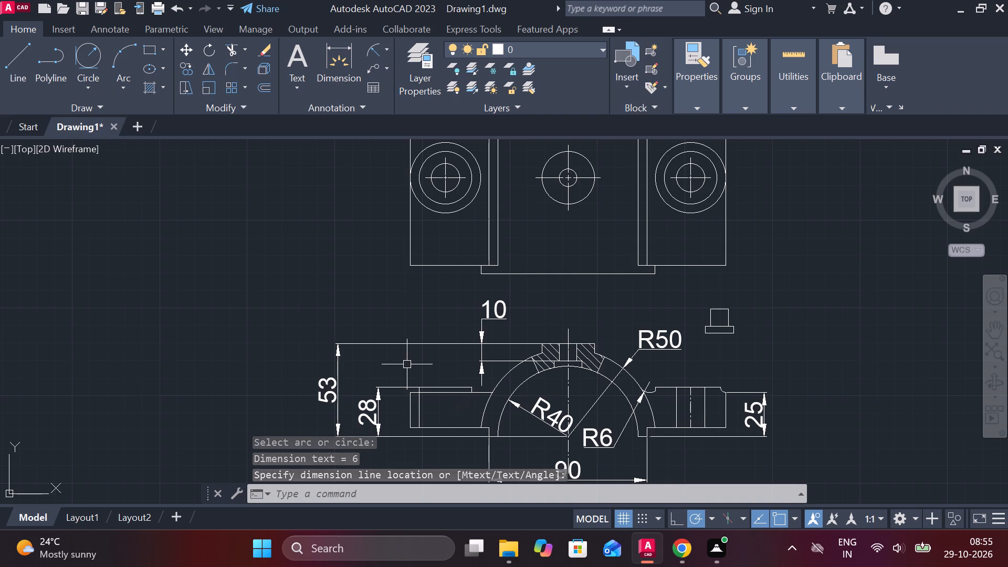
Add a vertical linear dimension to the small step at the arch's lower left corner, placed below the left lug.
{"action": "middle_click", "coordinate": [424, 368]}
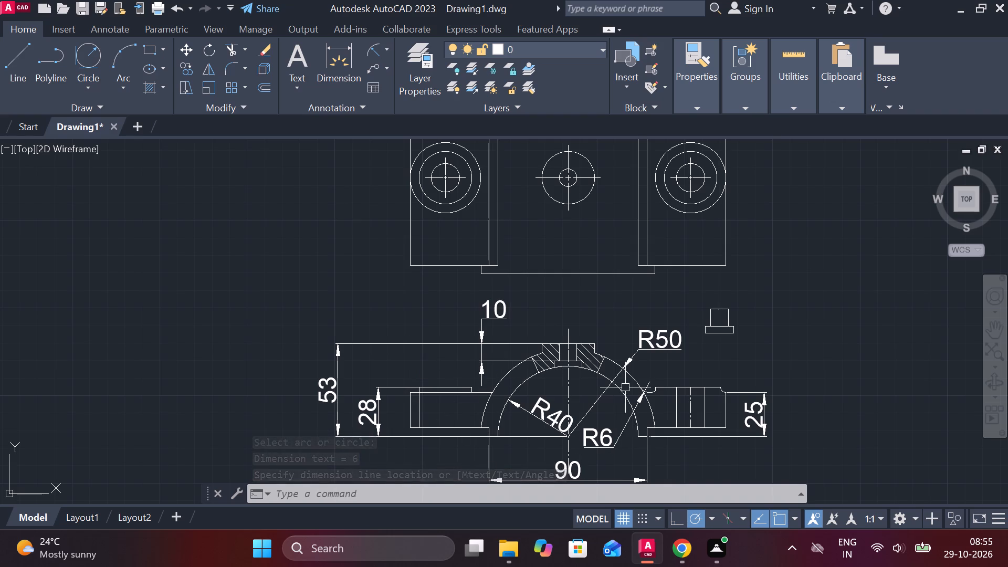
{"action": "middle_click_drag", "start_coordinate": [624, 408], "coordinate": [569, 309]}
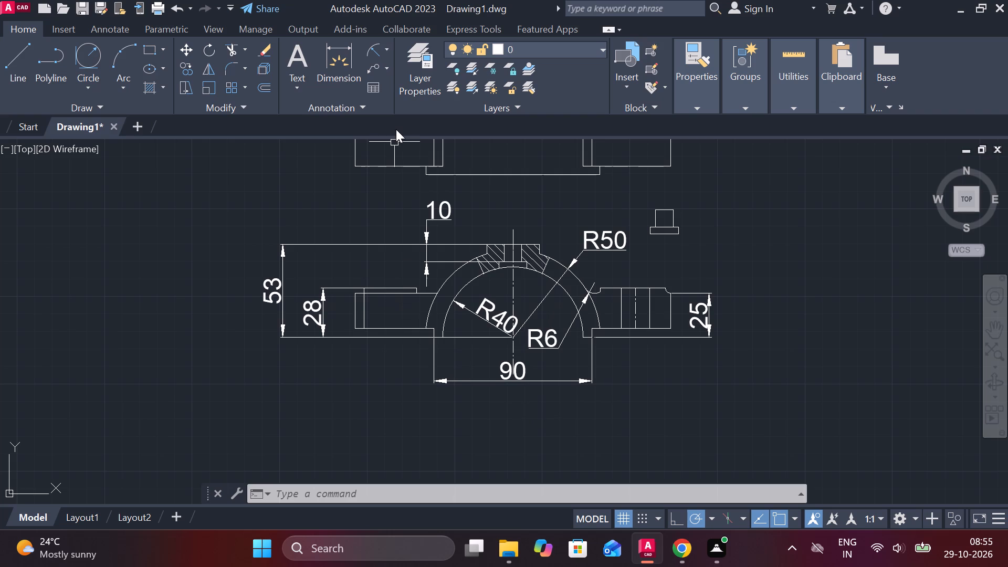
{"action": "left_click", "coordinate": [383, 46]}
{"action": "left_click", "coordinate": [397, 79]}
{"action": "scroll", "coordinate": [578, 354], "scroll_direction": "up", "scroll_amount": 1}
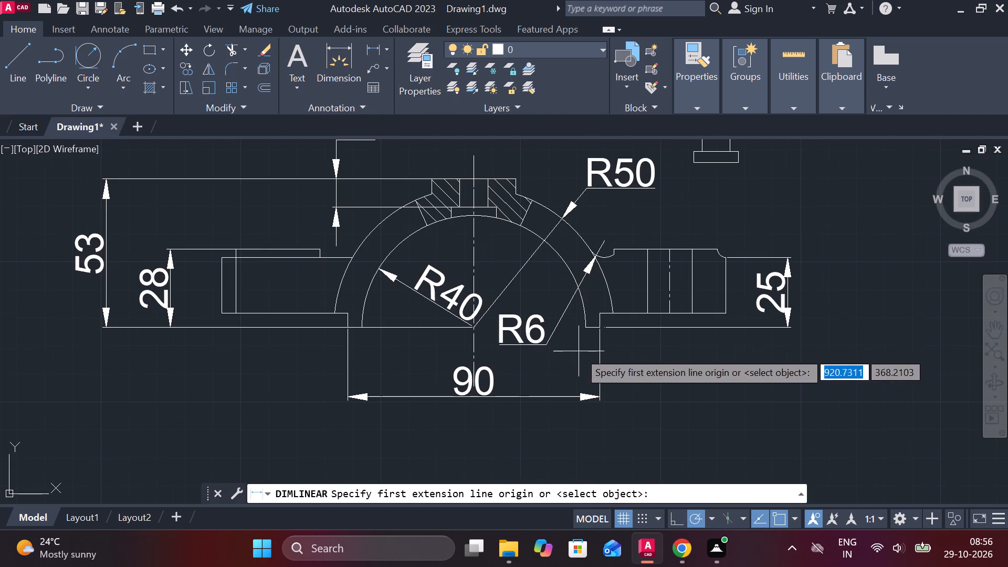
{"action": "scroll", "coordinate": [338, 321], "scroll_direction": "up", "scroll_amount": 2}
{"action": "left_click", "coordinate": [364, 299]}
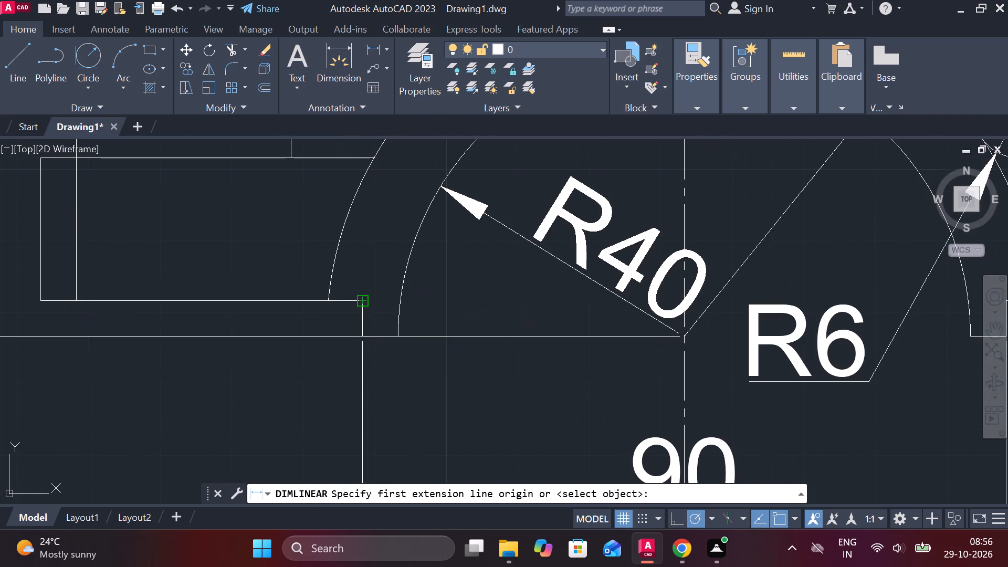
{"action": "left_click", "coordinate": [364, 339]}
{"action": "scroll", "coordinate": [364, 339], "scroll_direction": "down", "scroll_amount": 2}
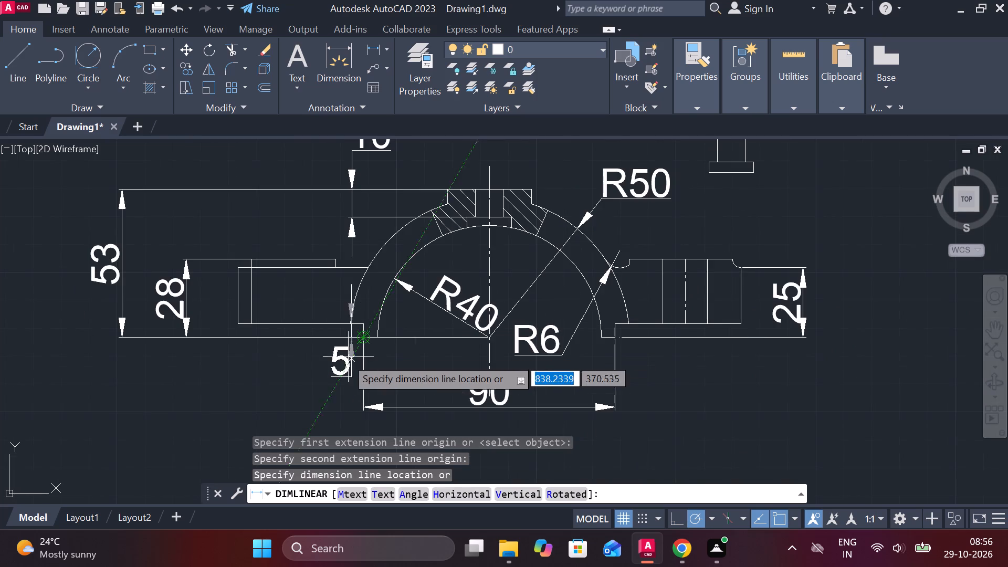
{"action": "left_click", "coordinate": [307, 357]}
Move the small stepped part from above the front view's right lug to the empty area below the right lug.
{"action": "scroll", "coordinate": [483, 351], "scroll_direction": "down", "scroll_amount": 2}
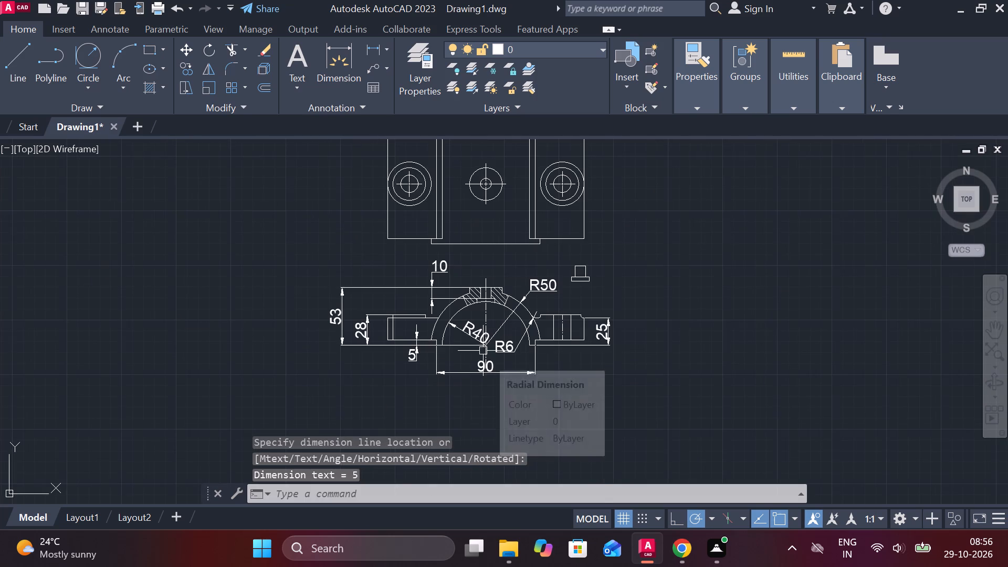
{"action": "scroll", "coordinate": [621, 310], "scroll_direction": "up", "scroll_amount": 2}
{"action": "middle_click_drag", "start_coordinate": [524, 223], "coordinate": [533, 226]}
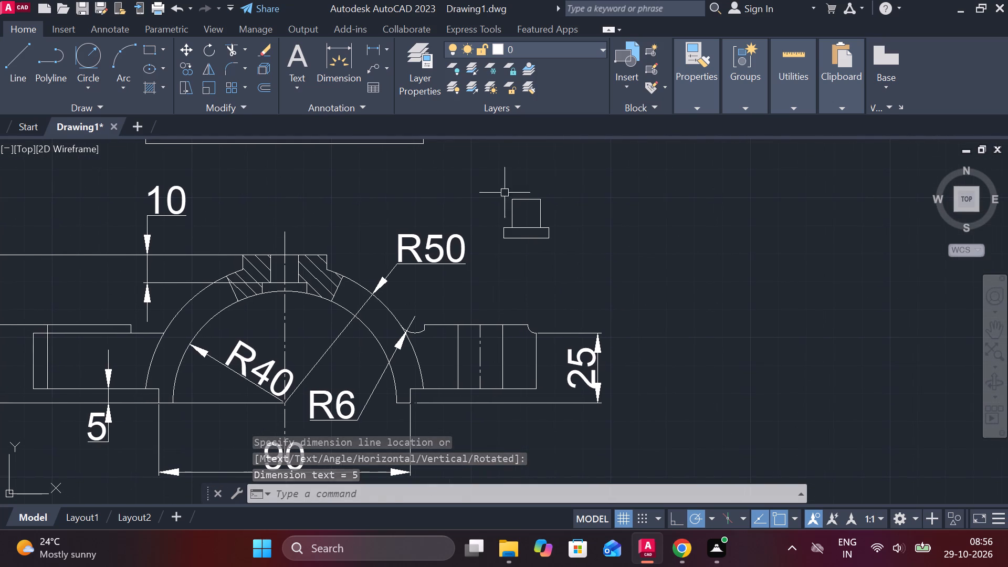
{"action": "left_click", "coordinate": [483, 188]}
{"action": "left_click", "coordinate": [577, 275]}
{"action": "key", "text": "m"}
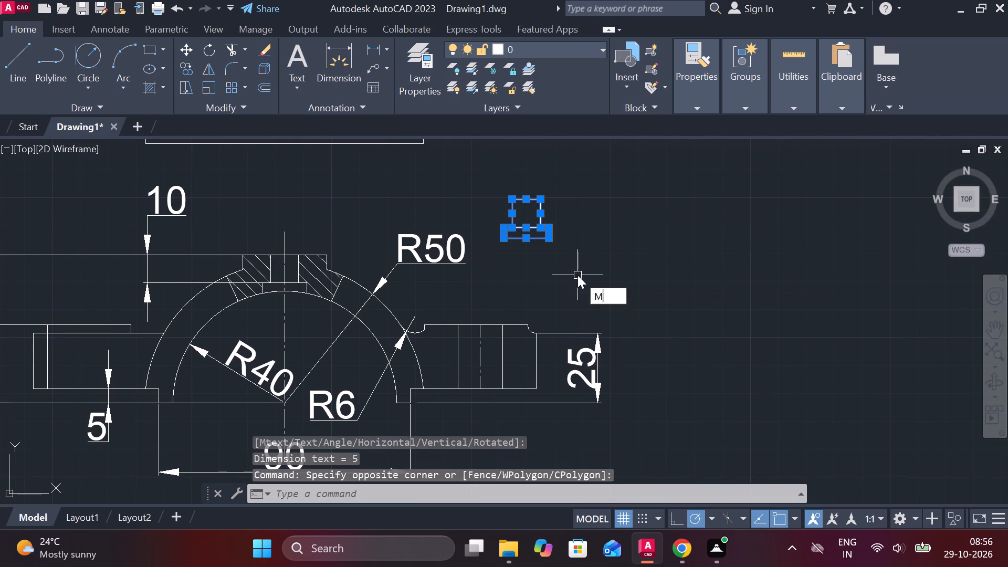
{"action": "key", "text": "Return"}
{"action": "left_click", "coordinate": [577, 275]}
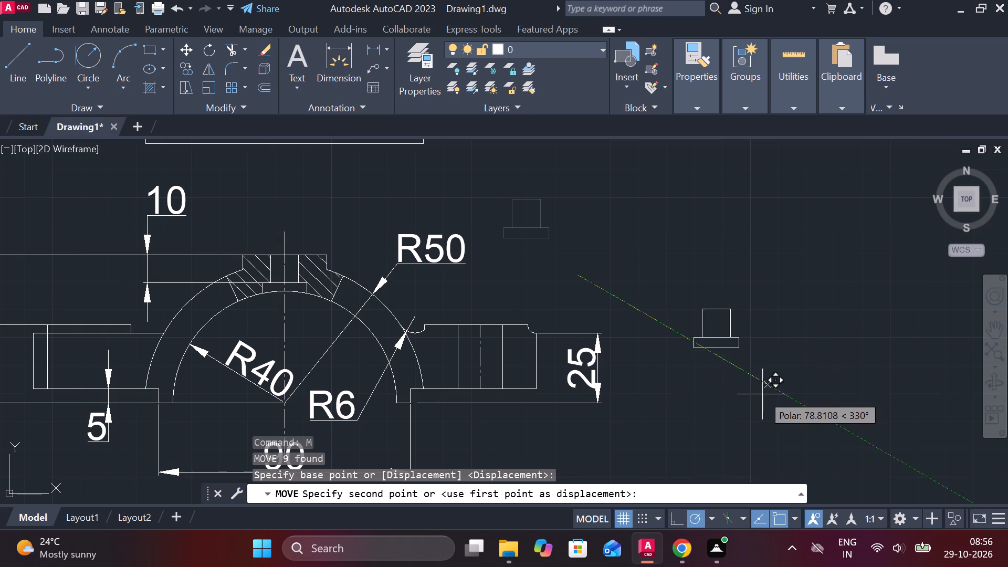
{"action": "middle_click_drag", "start_coordinate": [762, 394], "coordinate": [744, 226]}
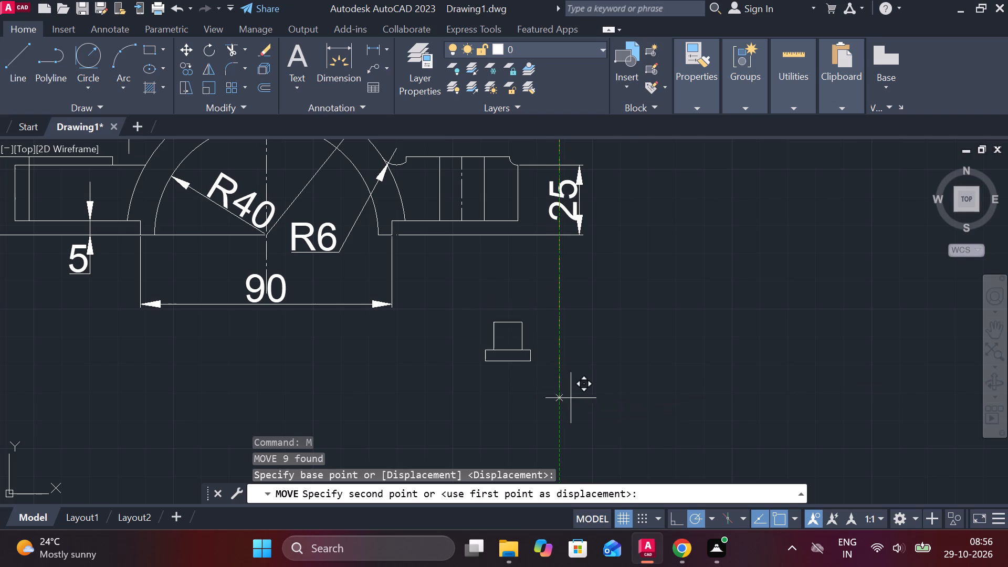
{"action": "left_click", "coordinate": [571, 401]}
Add a horizontal linear dimension across the base of the small stepped part, placed just below it.
{"action": "scroll", "coordinate": [620, 372], "scroll_direction": "up", "scroll_amount": 1}
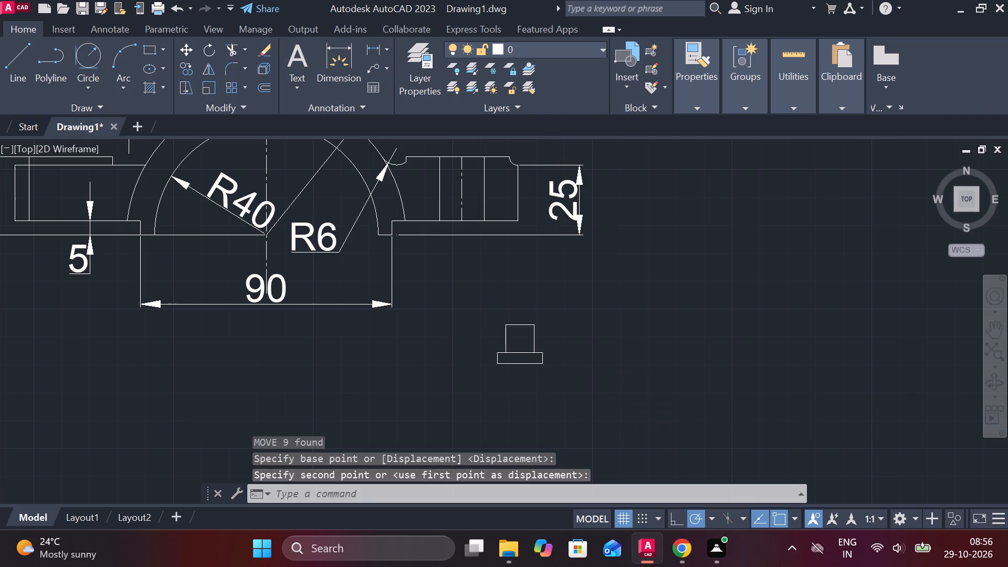
{"action": "left_click", "coordinate": [373, 55]}
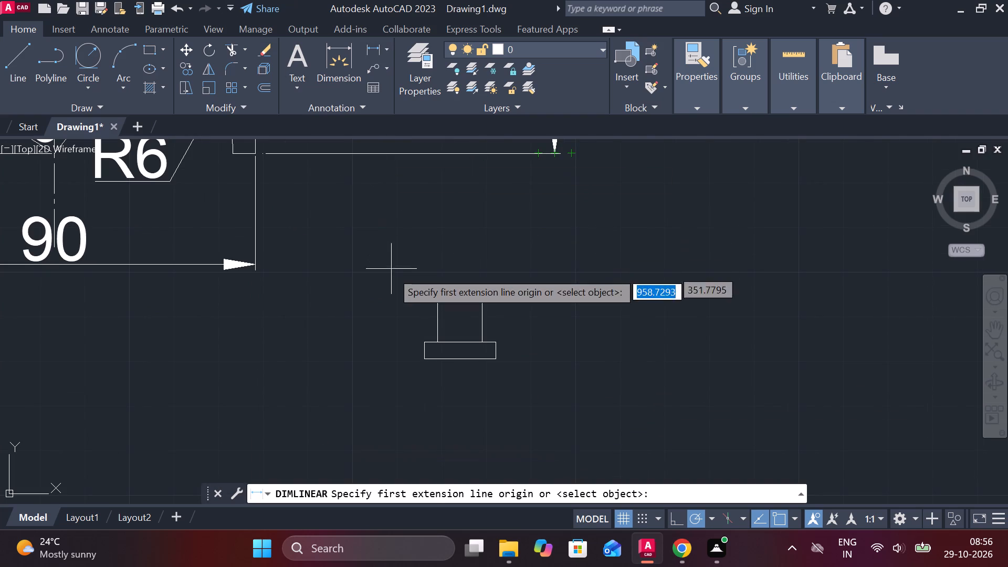
{"action": "left_click", "coordinate": [422, 360]}
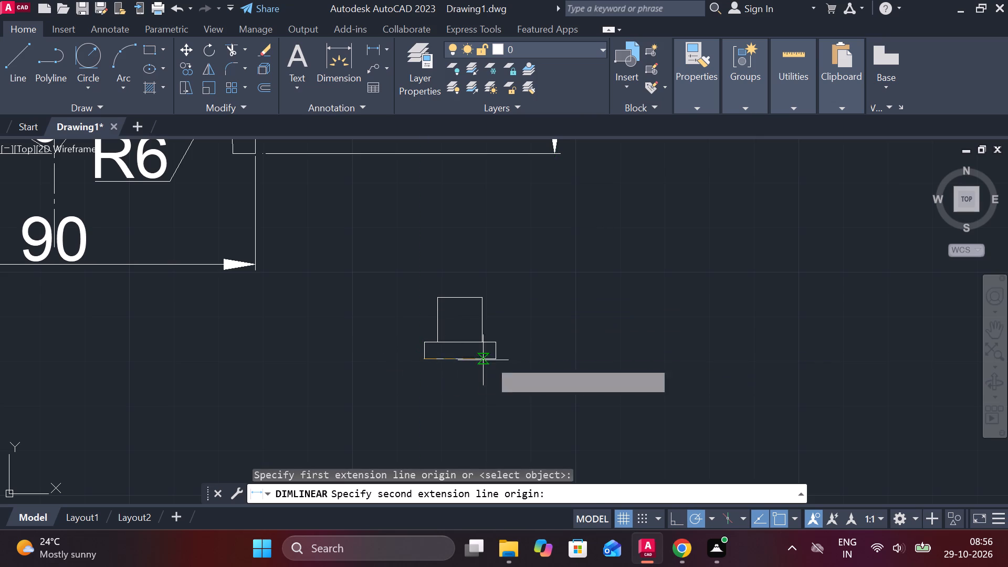
{"action": "left_click", "coordinate": [499, 360]}
{"action": "middle_click_drag", "start_coordinate": [450, 408], "coordinate": [451, 349]}
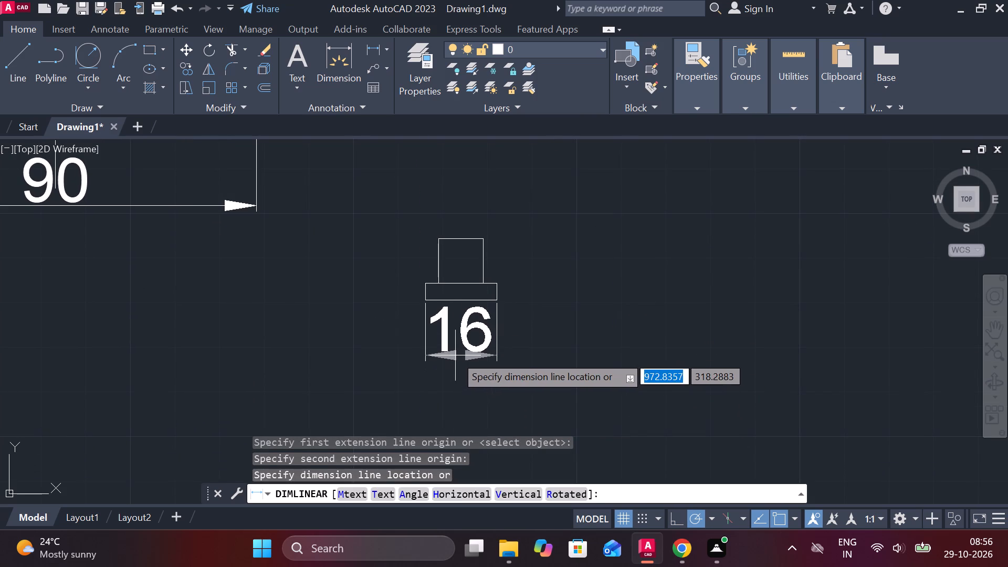
{"action": "left_click", "coordinate": [455, 355]}
{"action": "left_click", "coordinate": [505, 340]}
{"action": "key", "text": "Escape"}
Move the base width dimension's text outside the extension lines, to the right of the small stepped part.
{"action": "left_click", "coordinate": [498, 331]}
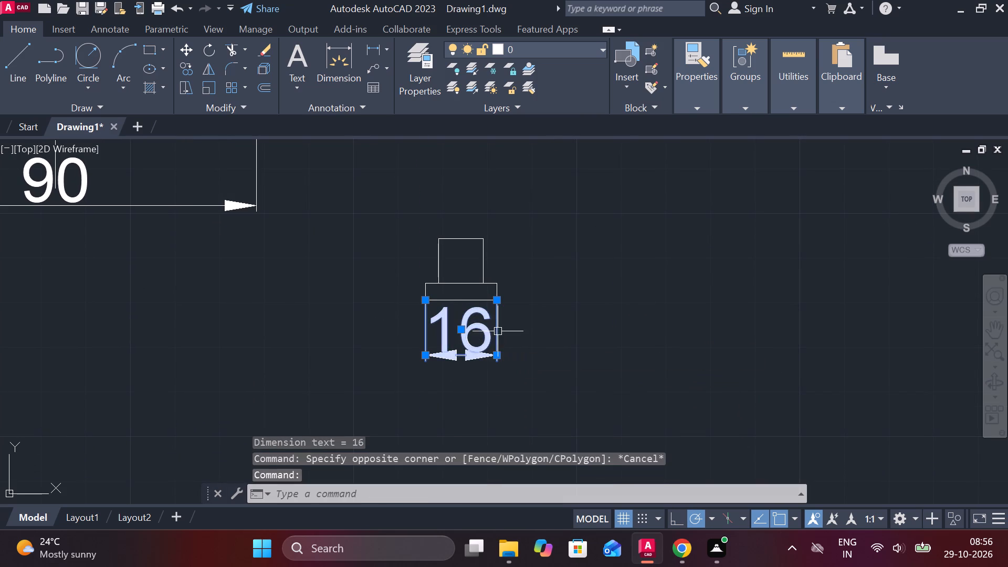
{"action": "left_click", "coordinate": [463, 330]}
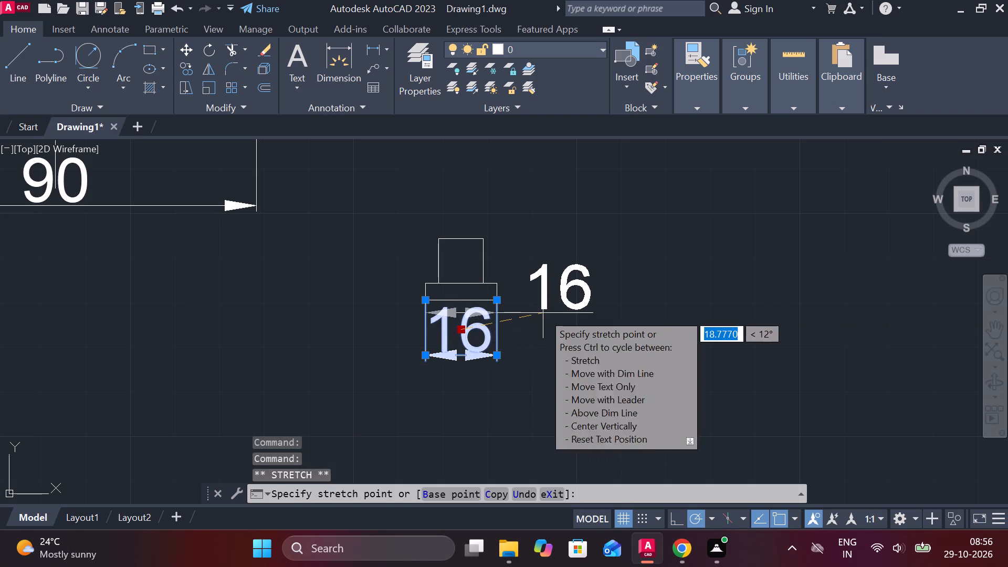
{"action": "left_click", "coordinate": [541, 312]}
{"action": "key", "text": "Escape"}
Insert a diameter symbol before the base width dimension's text so it reads Ø16.
{"action": "double_click", "coordinate": [537, 280]}
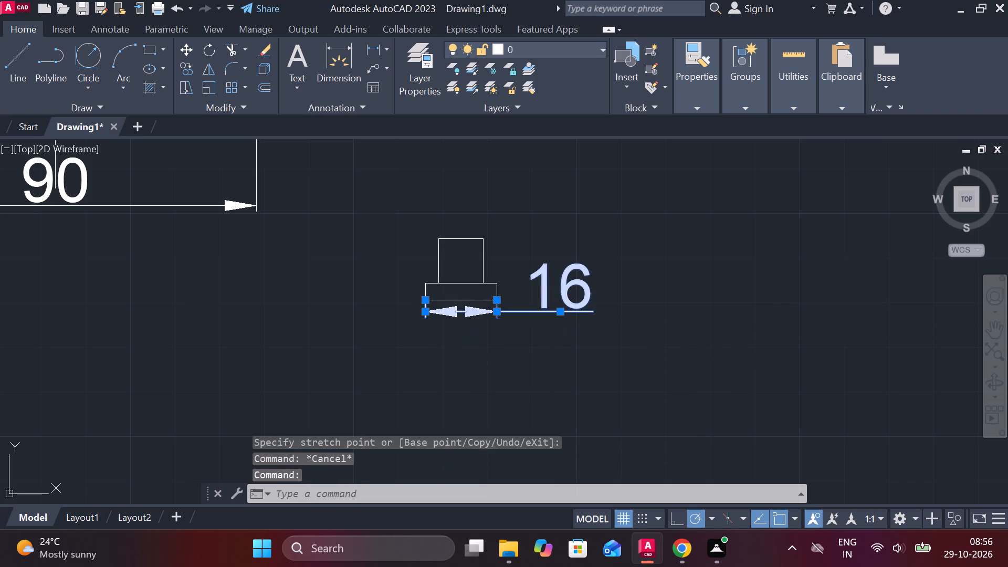
{"action": "left_click", "coordinate": [668, 88]}
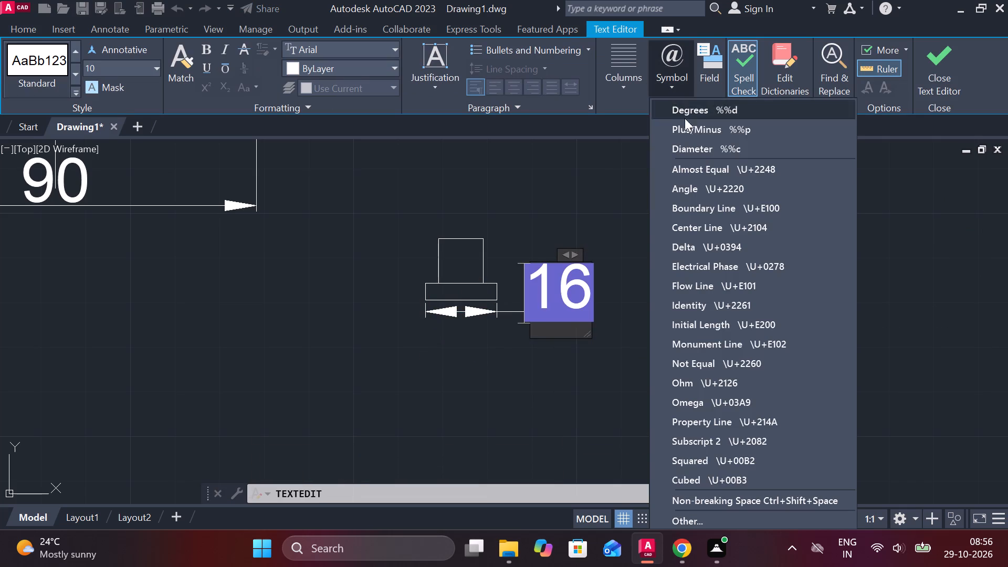
{"action": "left_click", "coordinate": [701, 146]}
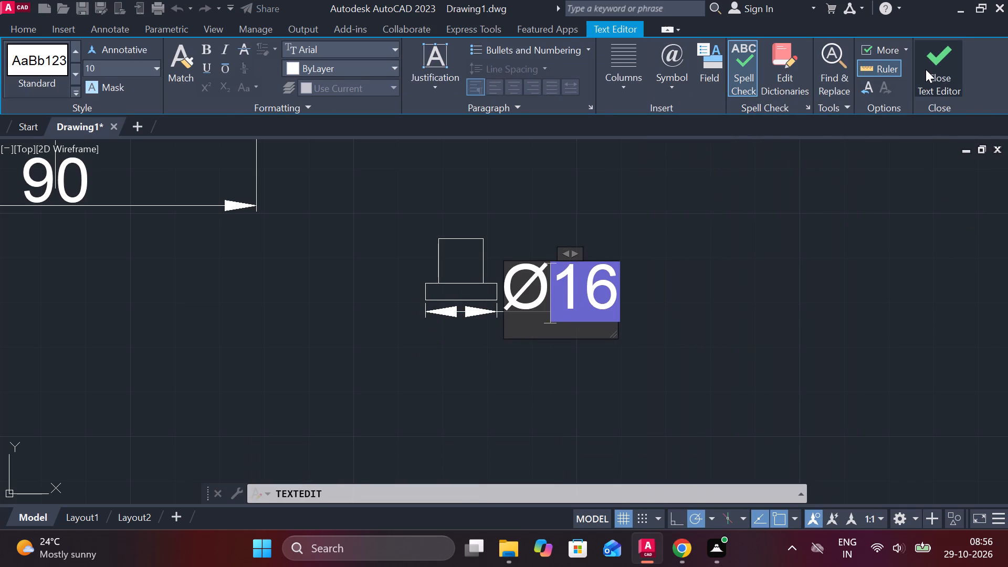
{"action": "left_click", "coordinate": [926, 69]}
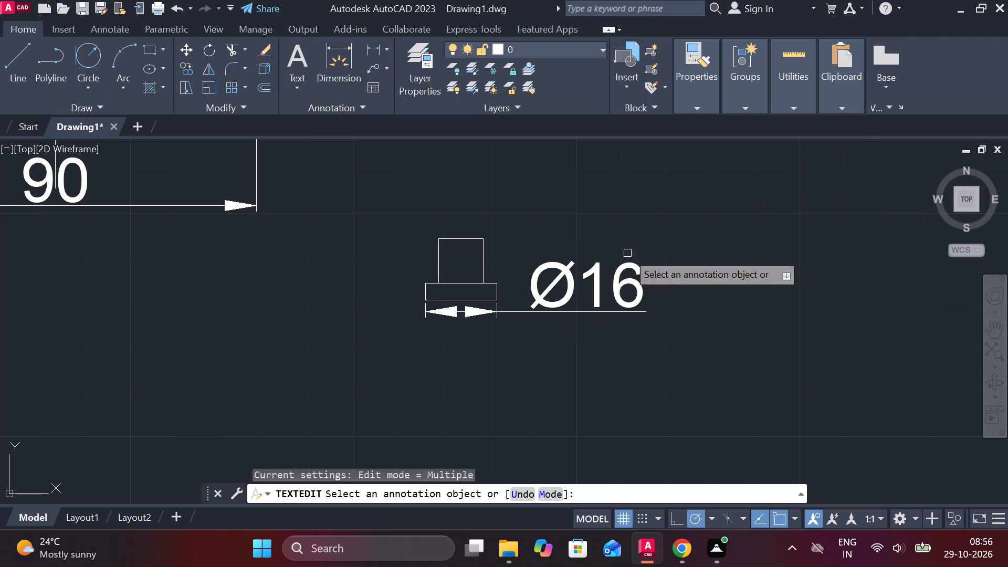
{"action": "key", "text": "Escape"}
Move the Ø16 dimension line farther below the base of the small stepped part.
{"action": "left_click", "coordinate": [481, 308]}
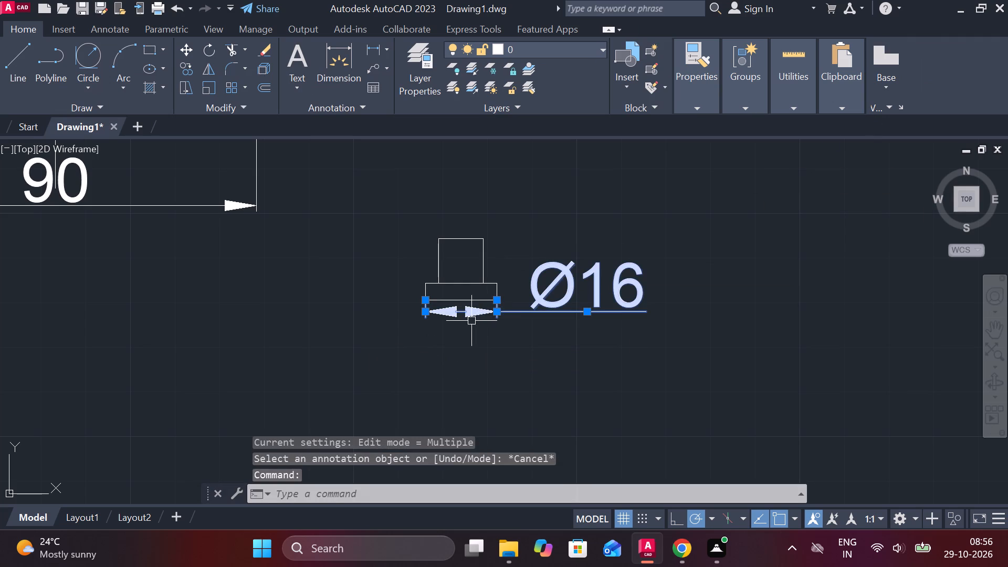
{"action": "left_click", "coordinate": [495, 311]}
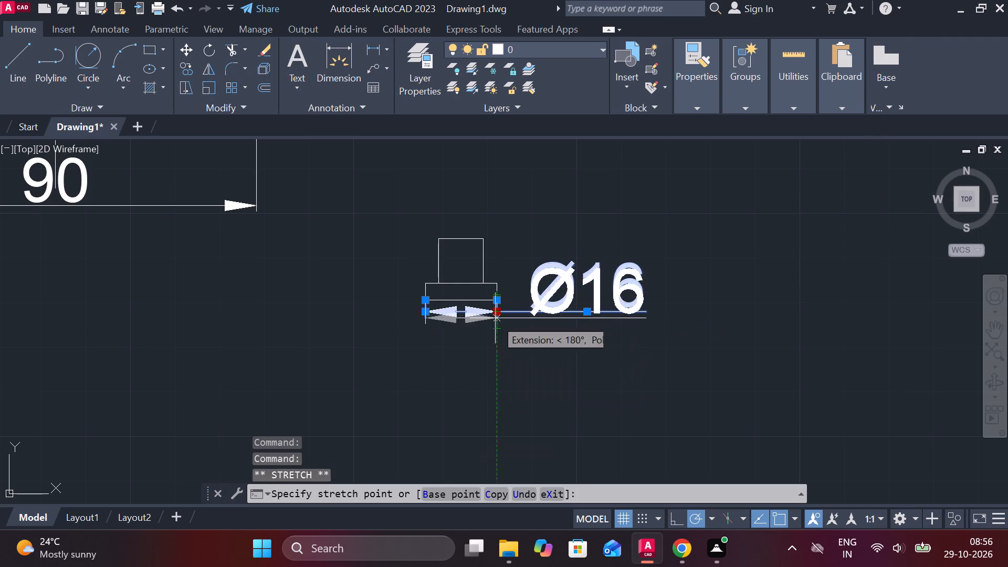
{"action": "left_click", "coordinate": [495, 334]}
{"action": "key", "text": "Escape"}
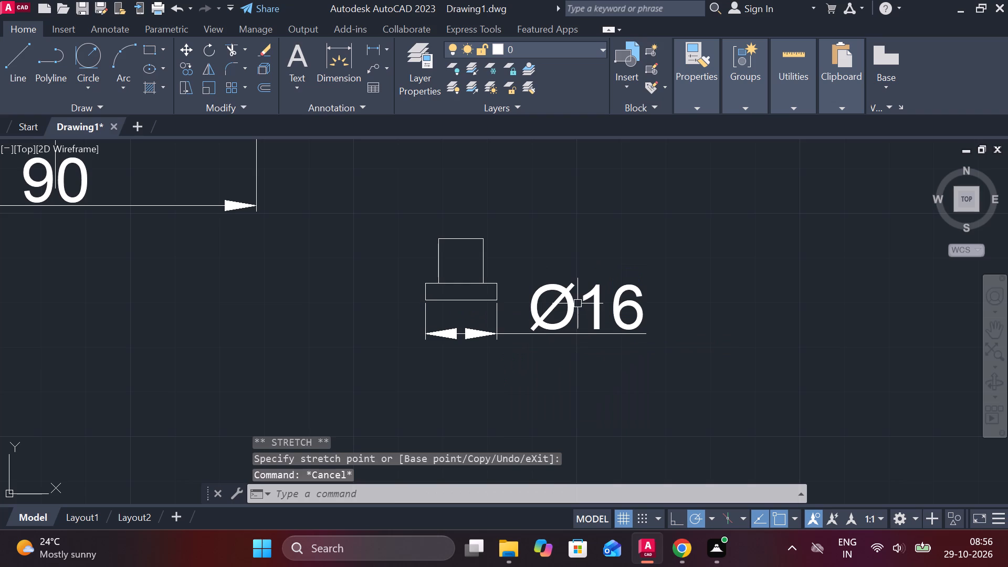
Add a vertical linear dimension for the height of the small stepped part's upper section, placed to the left of the part.
{"action": "left_click", "coordinate": [367, 45]}
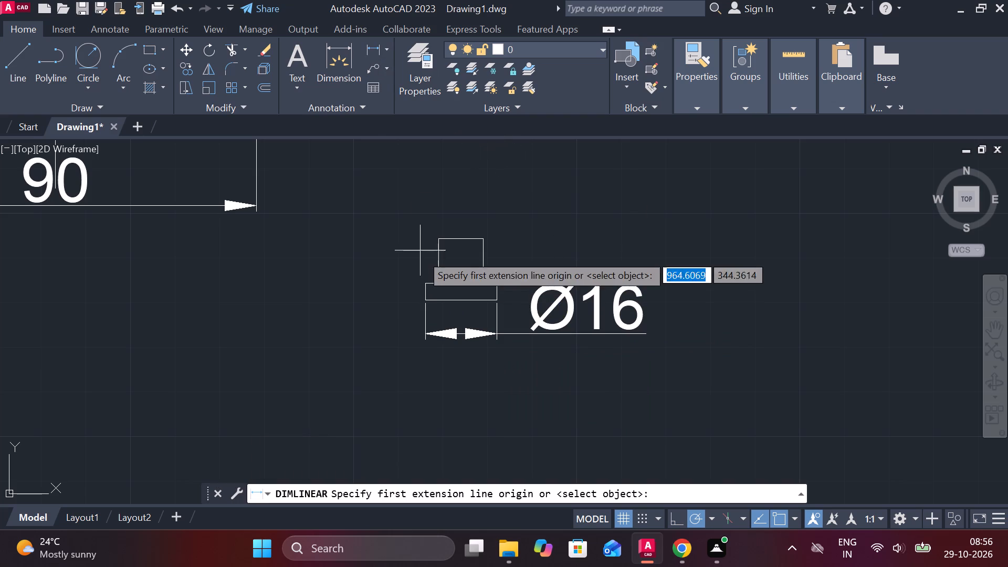
{"action": "left_click", "coordinate": [433, 244]}
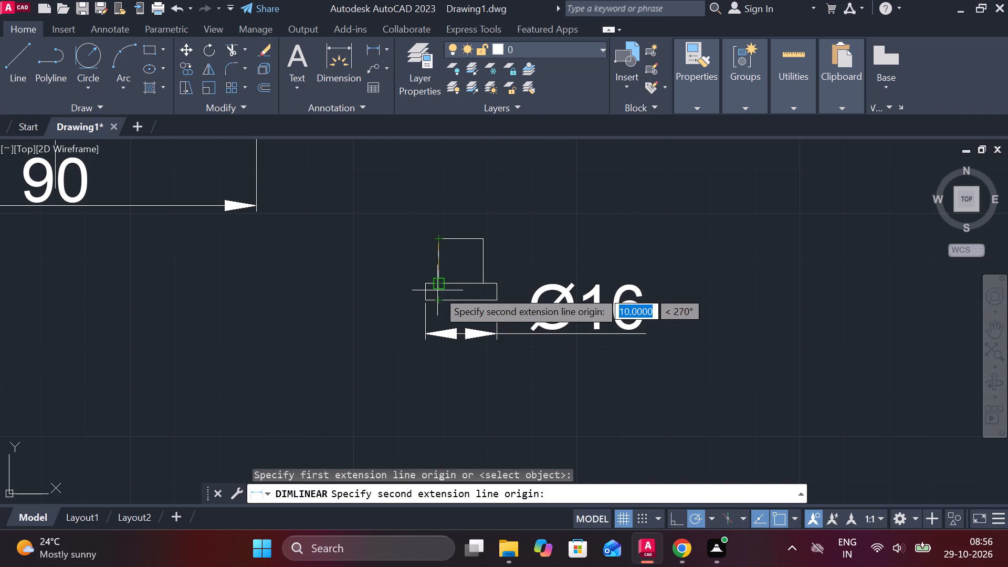
{"action": "left_click", "coordinate": [438, 287]}
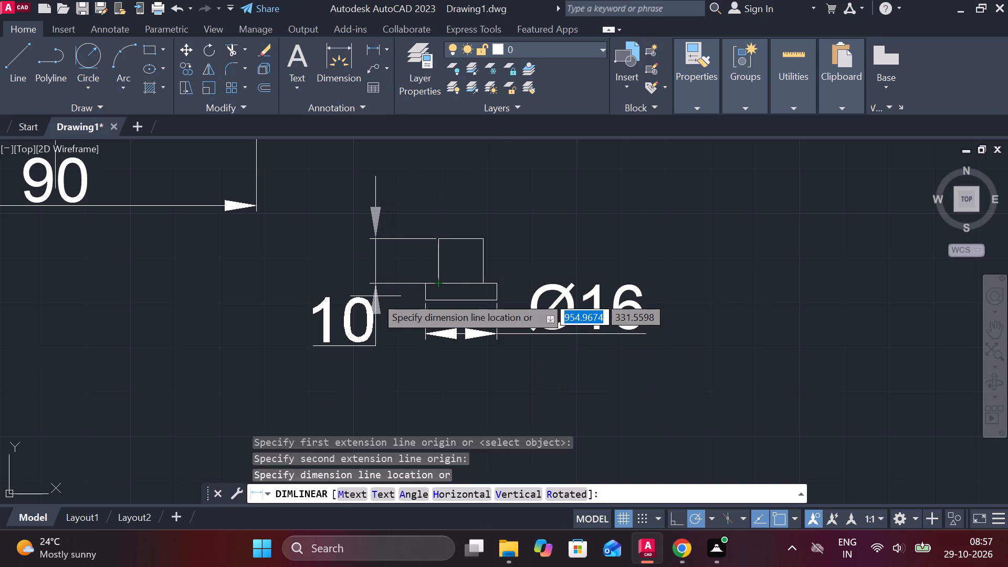
{"action": "left_click", "coordinate": [375, 296]}
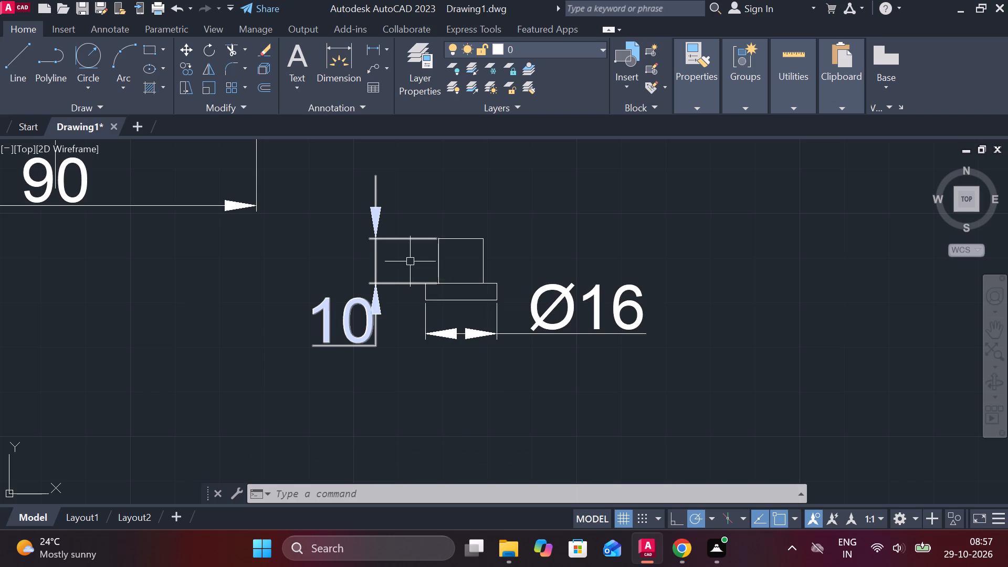
Offset the top edge of the small stepped part's upper section 0.5 downward, inside the section.
{"action": "scroll", "coordinate": [454, 274], "scroll_direction": "up", "scroll_amount": 2}
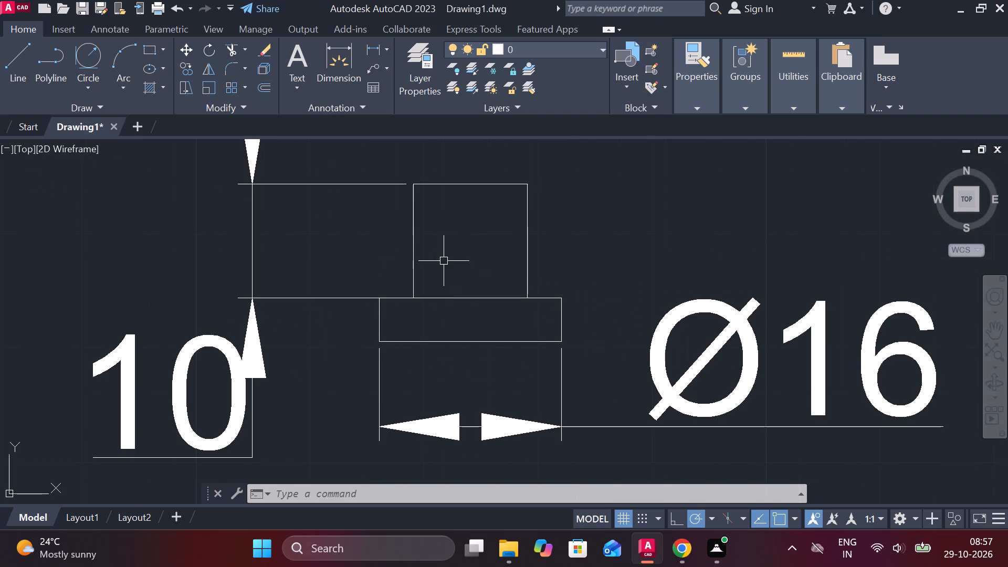
{"action": "left_click", "coordinate": [480, 187]}
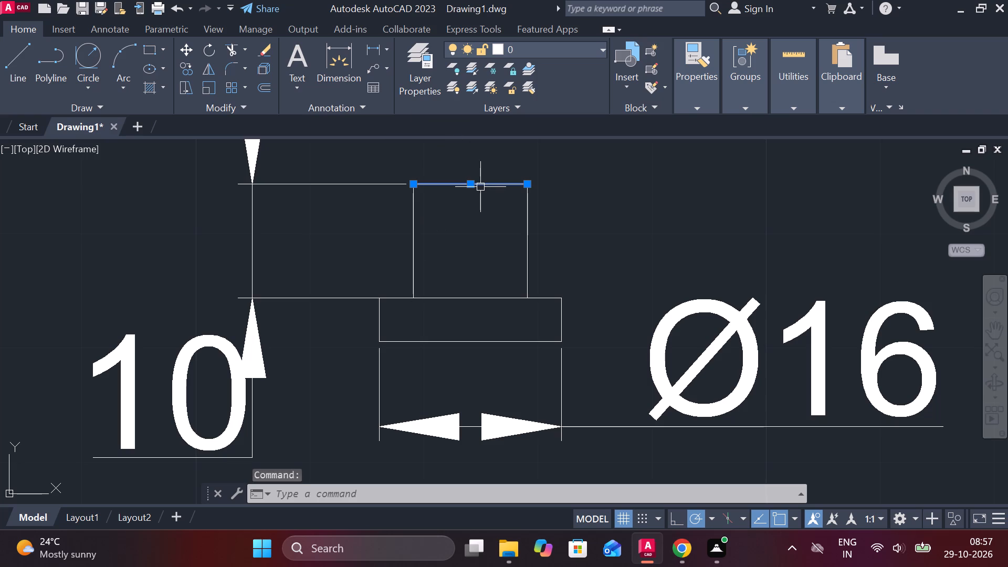
{"action": "key", "text": "o"}
{"action": "key", "text": "Return"}
{"action": "key", "text": "Return"}
{"action": "type", "text": ".5"}
{"action": "key", "text": "Return"}
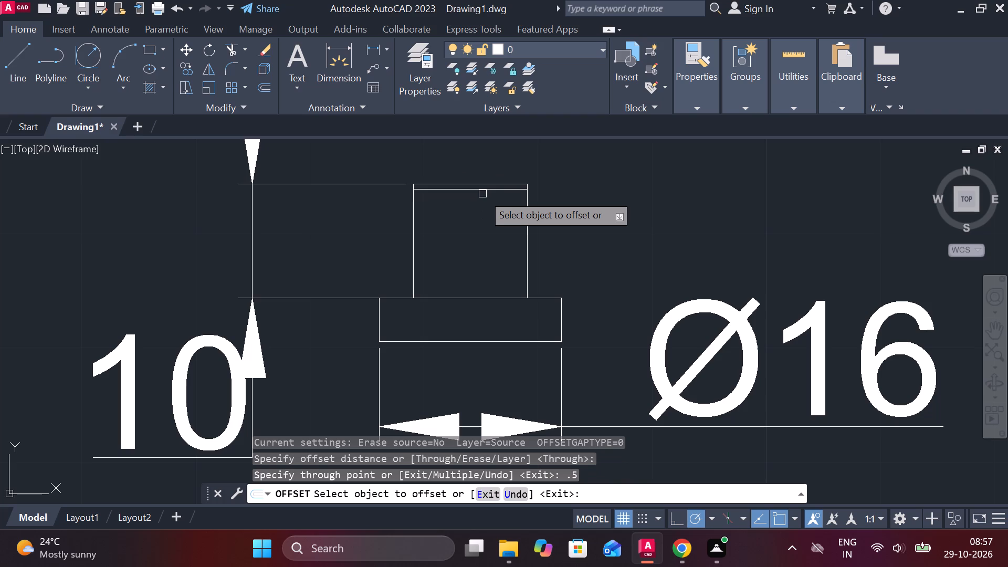
{"action": "scroll", "coordinate": [482, 194], "scroll_direction": "up", "scroll_amount": 2}
{"action": "middle_click_drag", "start_coordinate": [368, 209], "coordinate": [400, 232]}
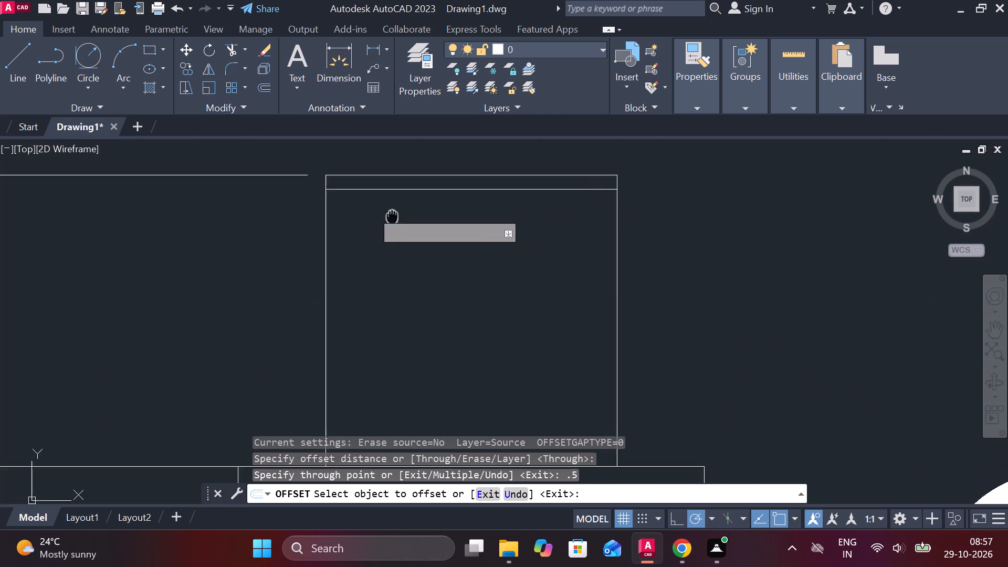
{"action": "middle_click_drag", "start_coordinate": [400, 232], "coordinate": [401, 256]}
{"action": "key", "text": "Escape"}
Chamfer both ends of the offset line with the upper section's side lines, using length 0.5 and angle 45°.
{"action": "type", "text": "CH"}
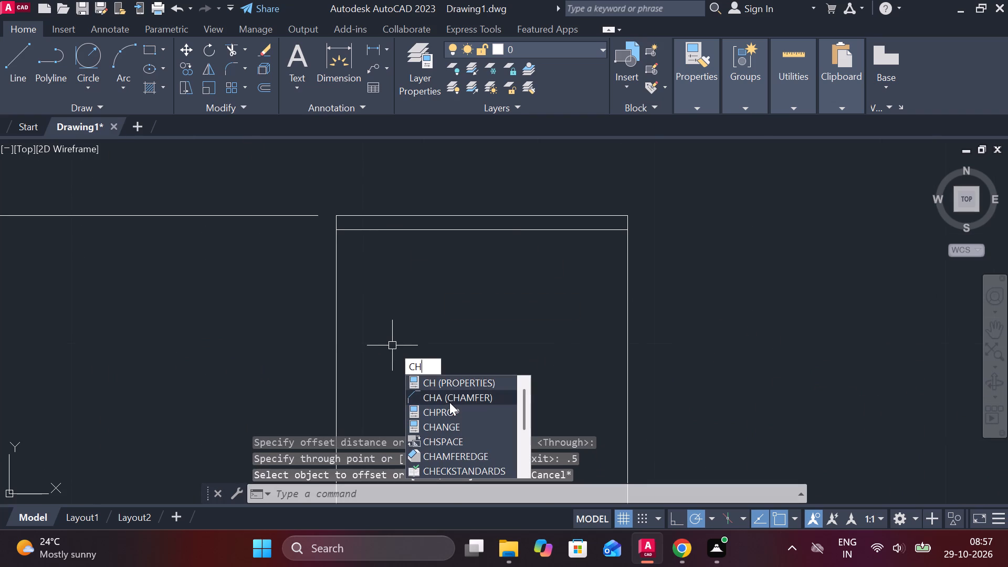
{"action": "left_click", "coordinate": [449, 393]}
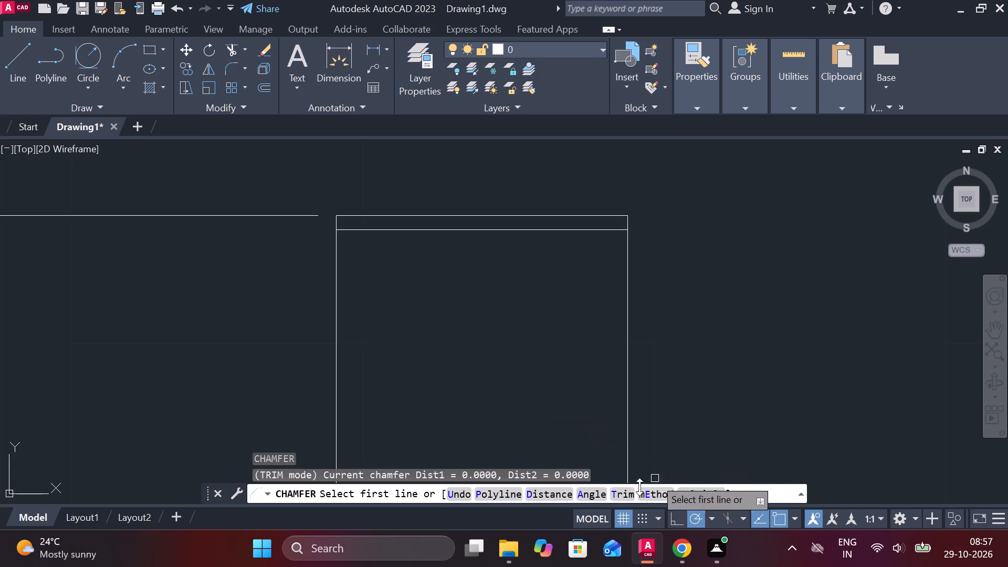
{"action": "left_click", "coordinate": [591, 487]}
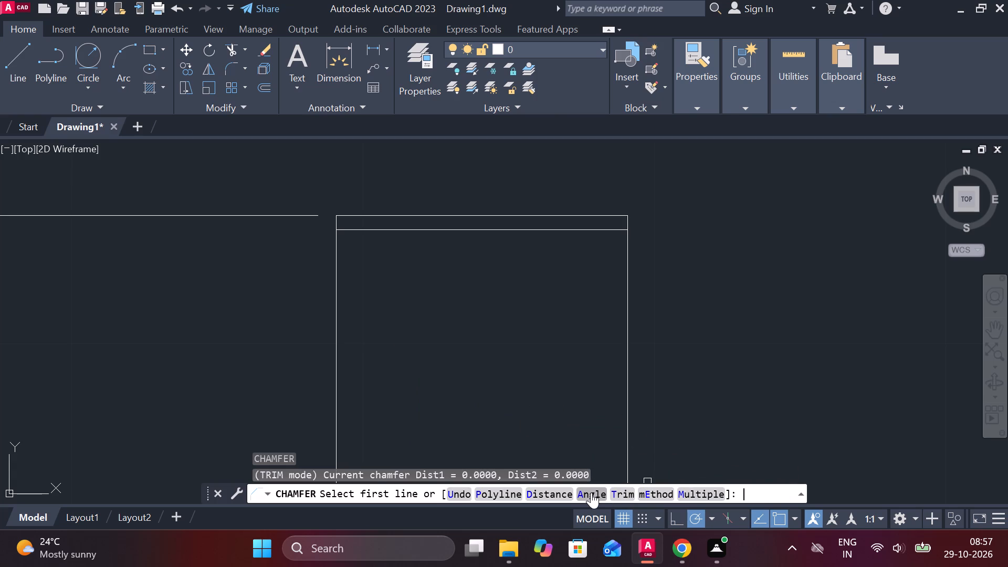
{"action": "left_click", "coordinate": [591, 492]}
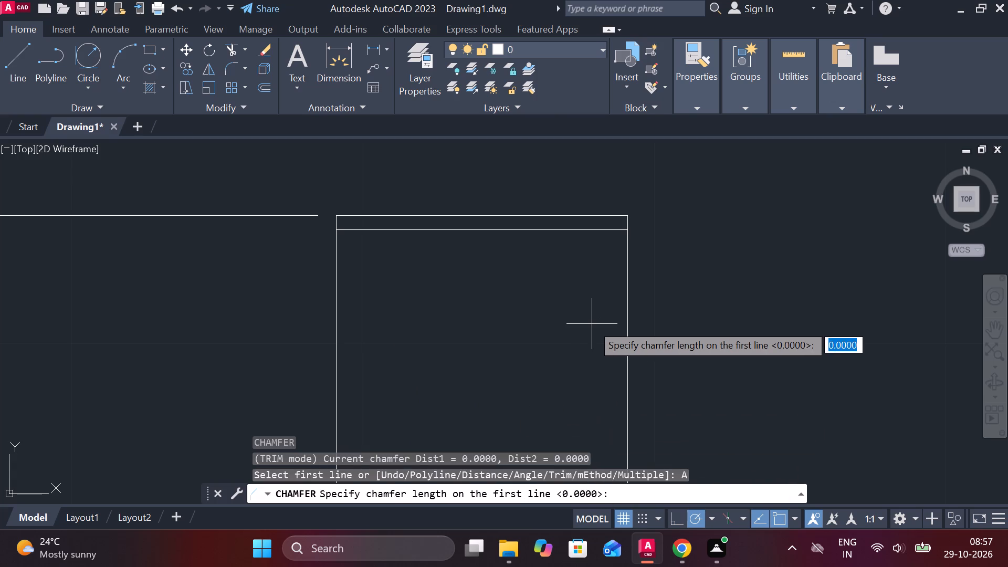
{"action": "type", "text": ".5"}
{"action": "key", "text": "Return"}
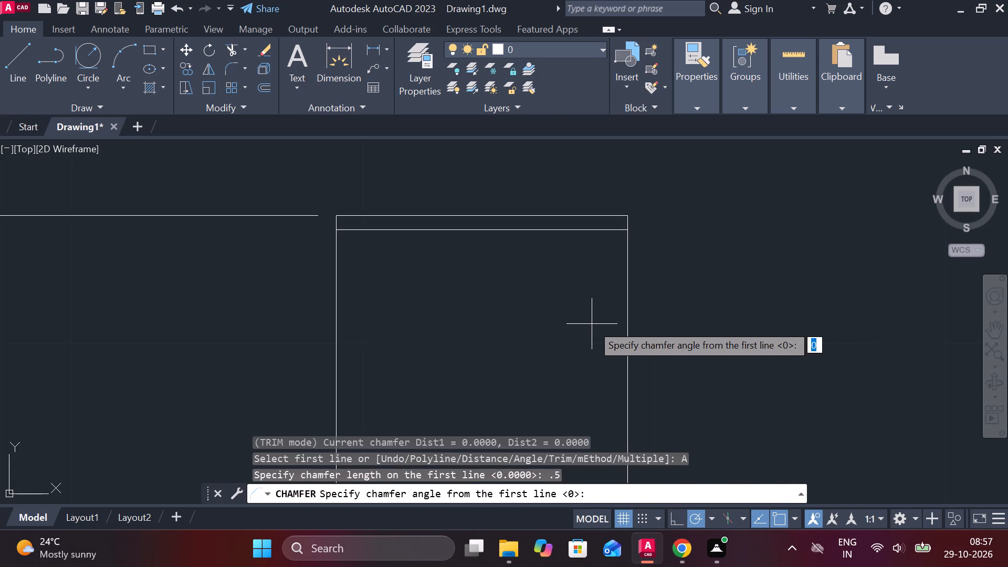
{"action": "key", "text": "4"}
{"action": "key", "text": "5"}
{"action": "key", "text": "Return"}
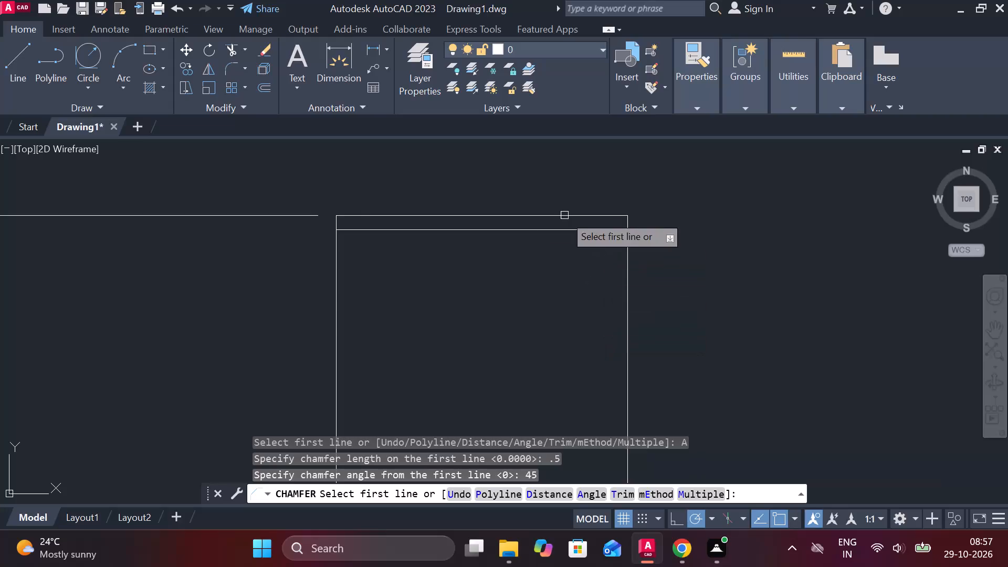
{"action": "left_click", "coordinate": [350, 228]}
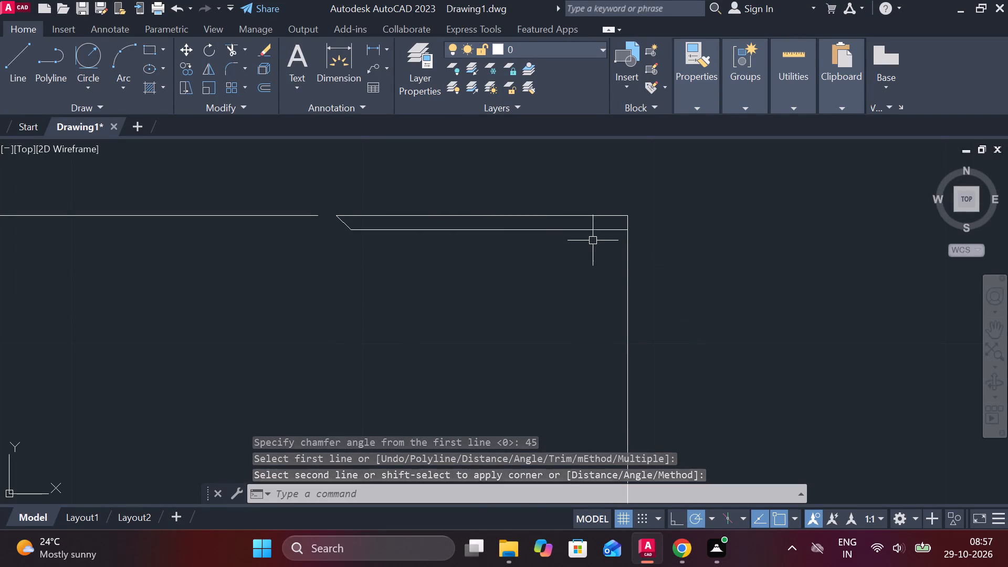
{"action": "key", "text": "space"}
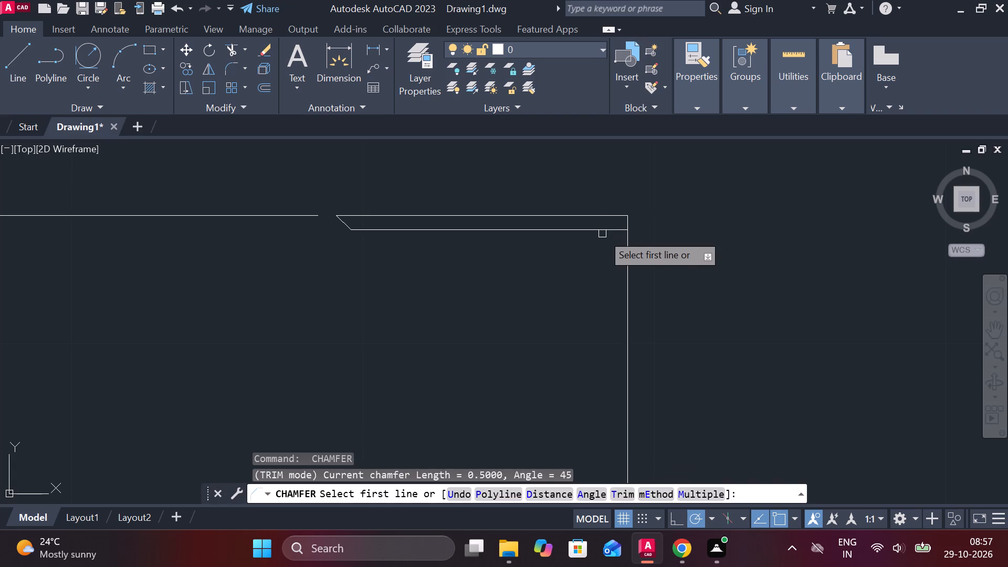
{"action": "left_click", "coordinate": [602, 233]}
{"action": "left_click", "coordinate": [627, 223]}
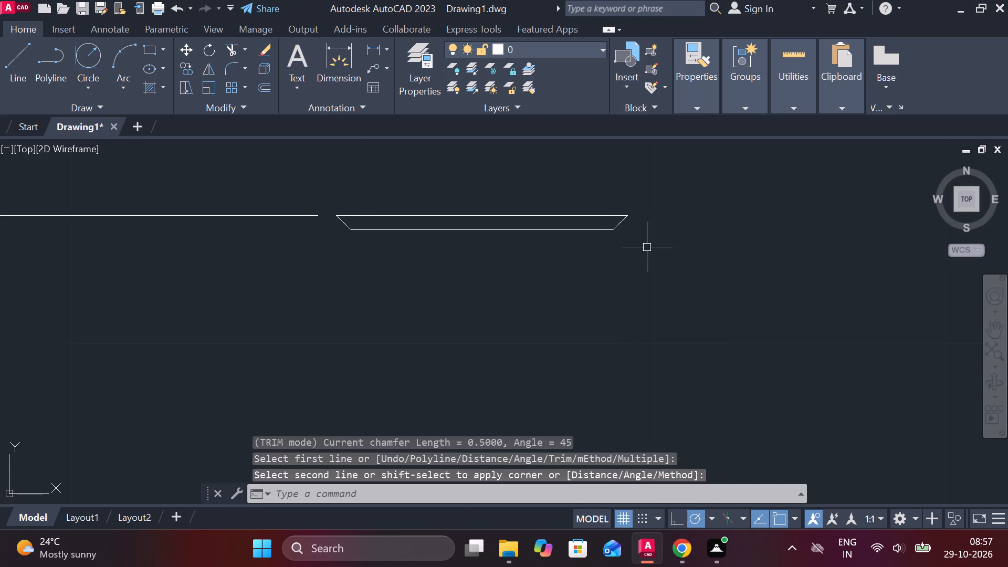
Redraw the upper section's two vertical side lines from the top edge's endpoints down to the upper edge of the base.
{"action": "scroll", "coordinate": [648, 248], "scroll_direction": "down", "scroll_amount": 1}
{"action": "key", "text": "Escape"}
{"action": "key", "text": "l"}
{"action": "key", "text": "Return"}
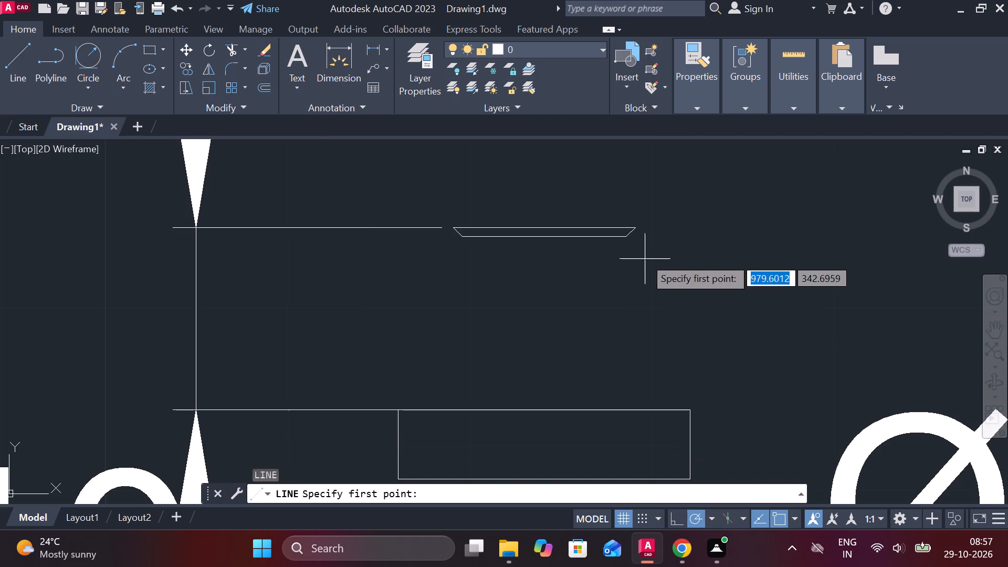
{"action": "scroll", "coordinate": [634, 230], "scroll_direction": "up", "scroll_amount": 2}
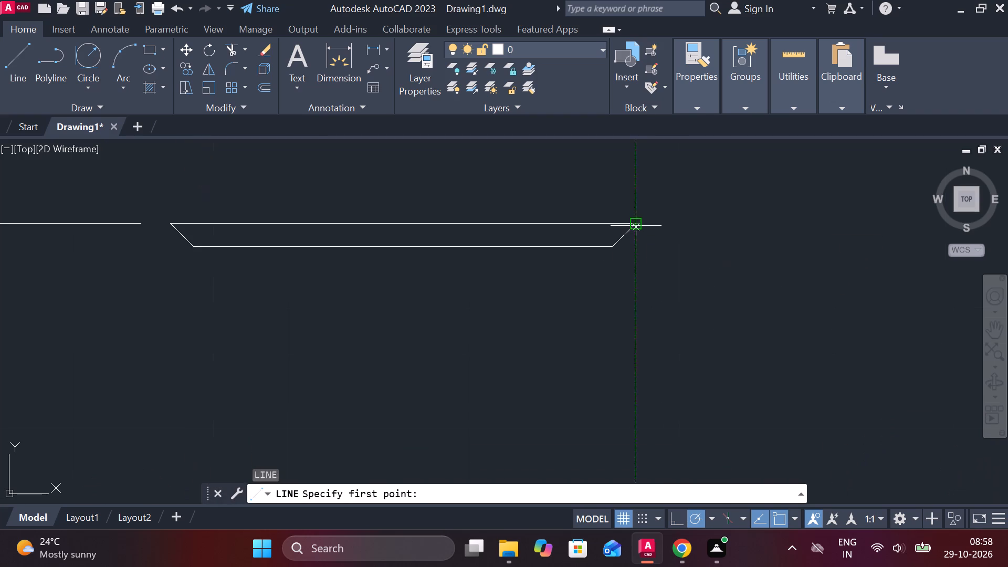
{"action": "left_click", "coordinate": [636, 225]}
{"action": "scroll", "coordinate": [635, 266], "scroll_direction": "down", "scroll_amount": 3}
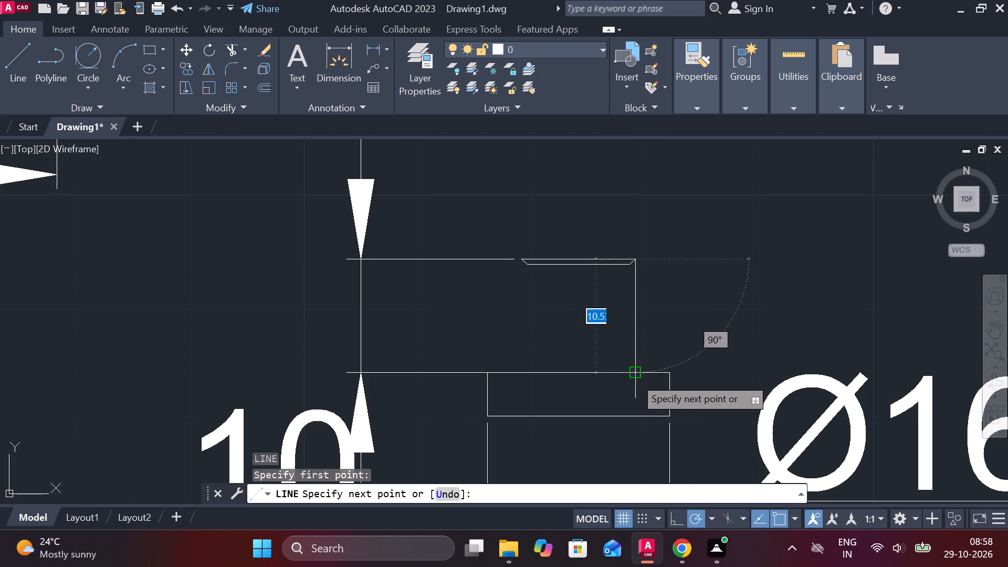
{"action": "left_click", "coordinate": [635, 377]}
{"action": "key", "text": "Escape"}
{"action": "key", "text": "space"}
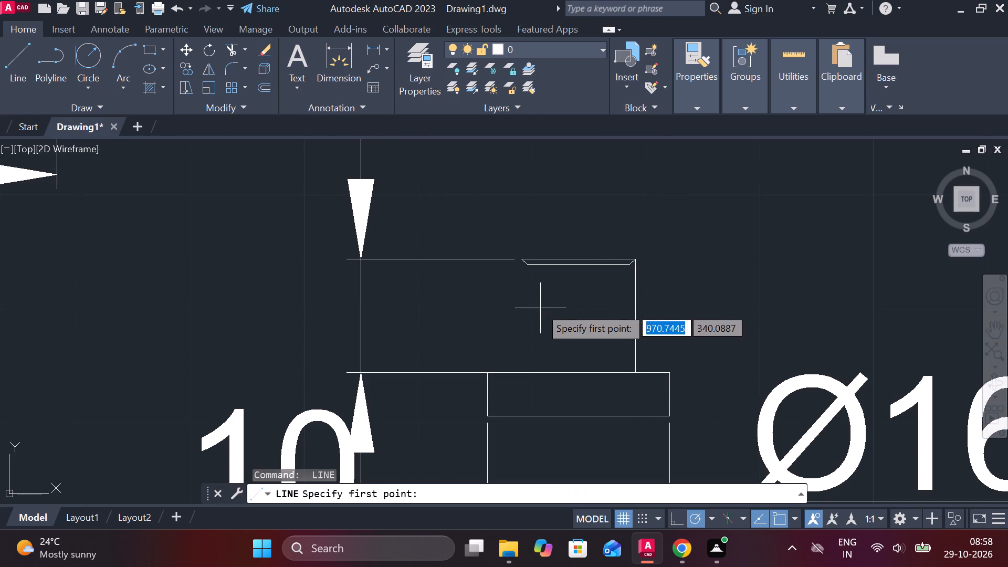
{"action": "left_click", "coordinate": [515, 261]}
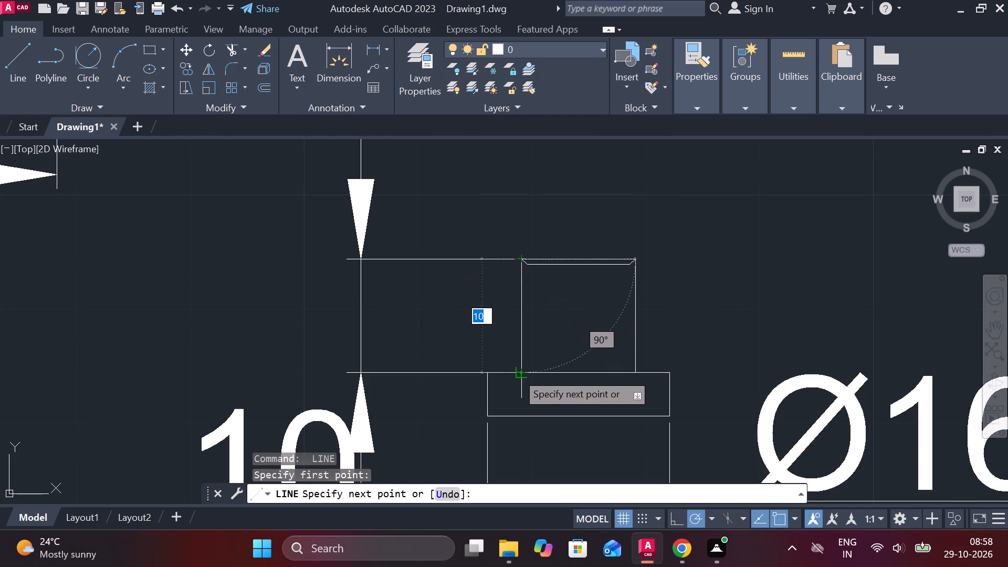
{"action": "left_click", "coordinate": [518, 376]}
{"action": "key", "text": "Escape"}
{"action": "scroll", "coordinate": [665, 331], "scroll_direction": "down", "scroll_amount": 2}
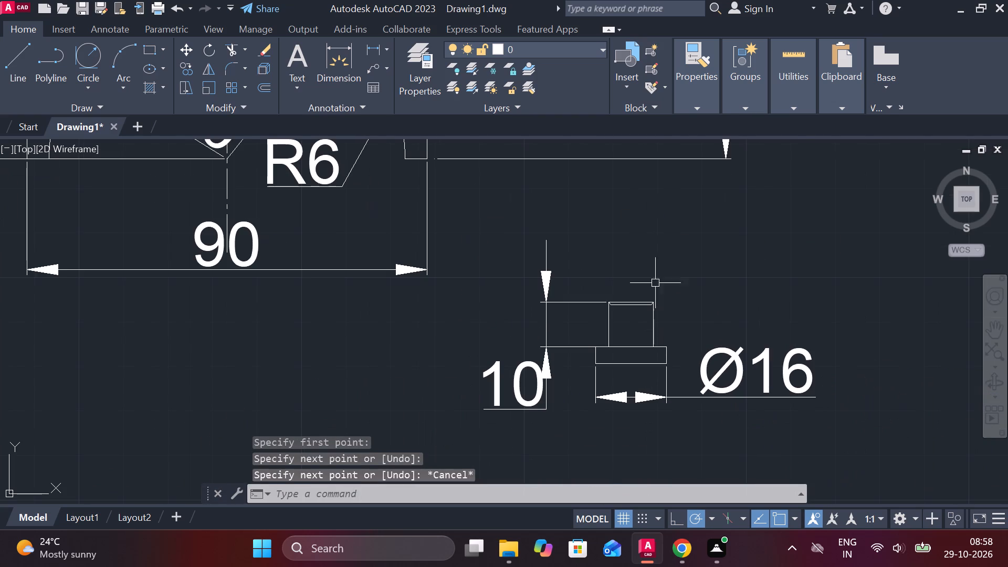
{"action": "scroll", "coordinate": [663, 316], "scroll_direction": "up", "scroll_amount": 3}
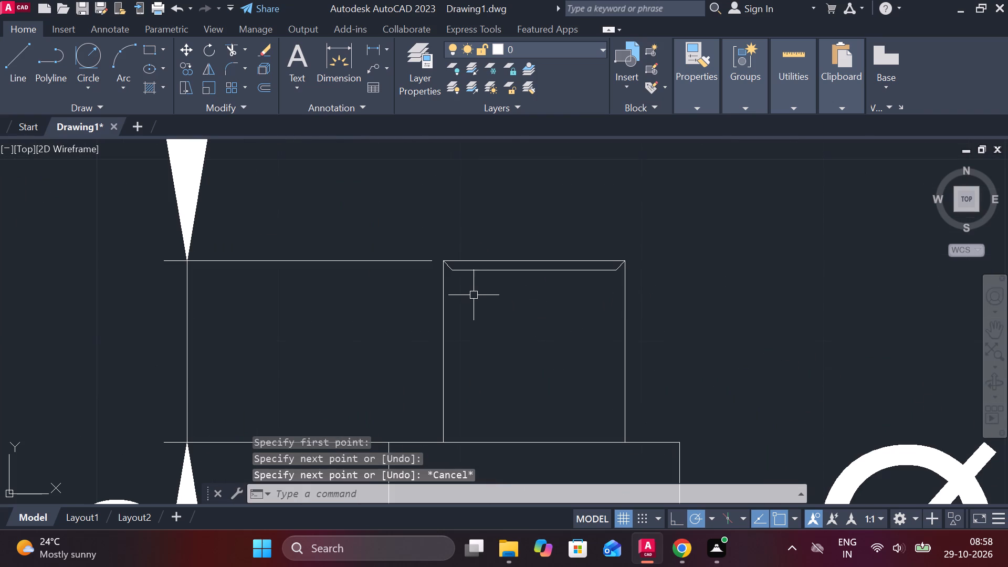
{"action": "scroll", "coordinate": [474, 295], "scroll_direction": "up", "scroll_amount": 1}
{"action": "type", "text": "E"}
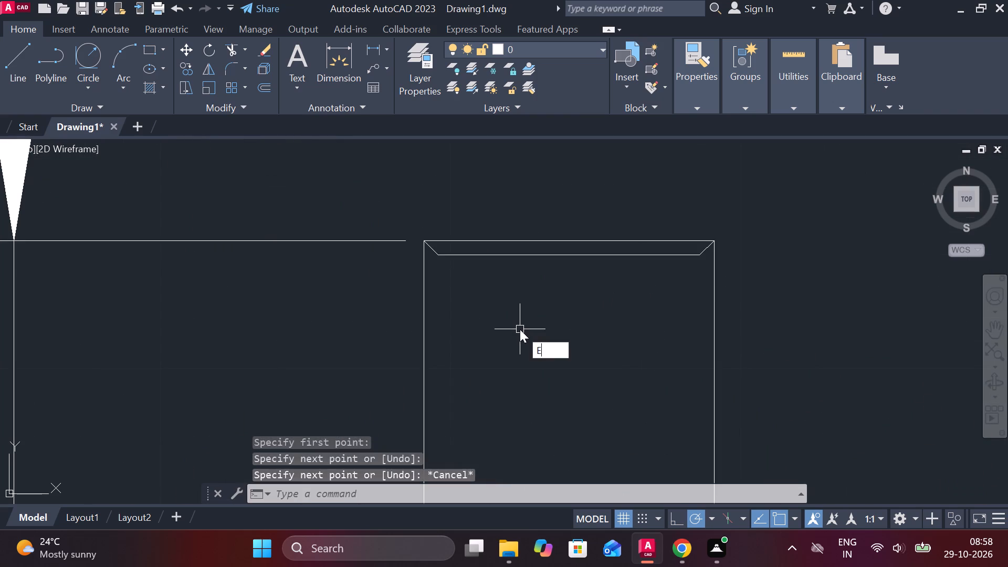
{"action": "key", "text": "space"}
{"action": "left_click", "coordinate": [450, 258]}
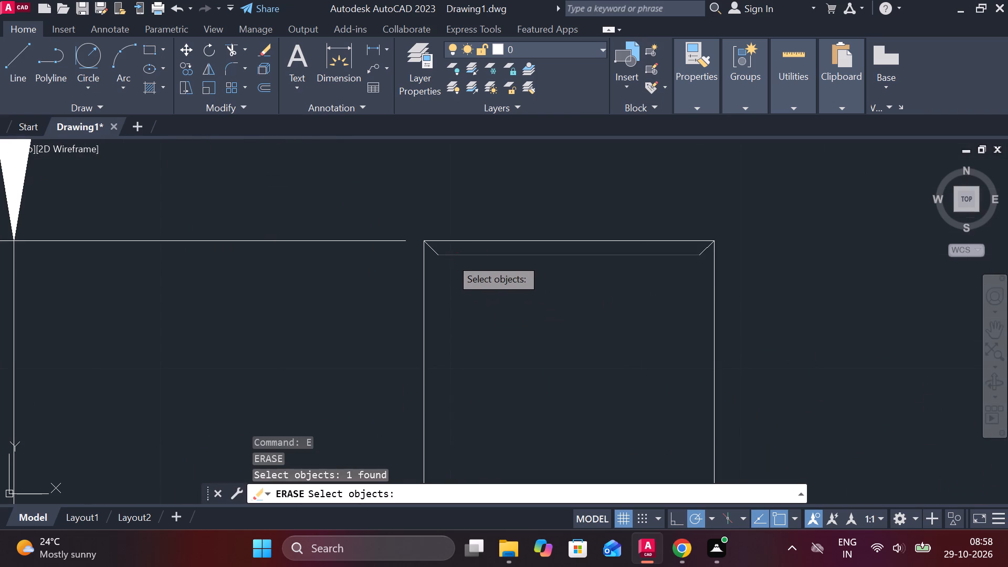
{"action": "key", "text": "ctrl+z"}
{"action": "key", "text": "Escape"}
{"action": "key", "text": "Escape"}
Extend both ends of the short horizontal line between the chamfers to the upper section's side lines.
{"action": "type", "text": "EX"}
{"action": "key", "text": "space"}
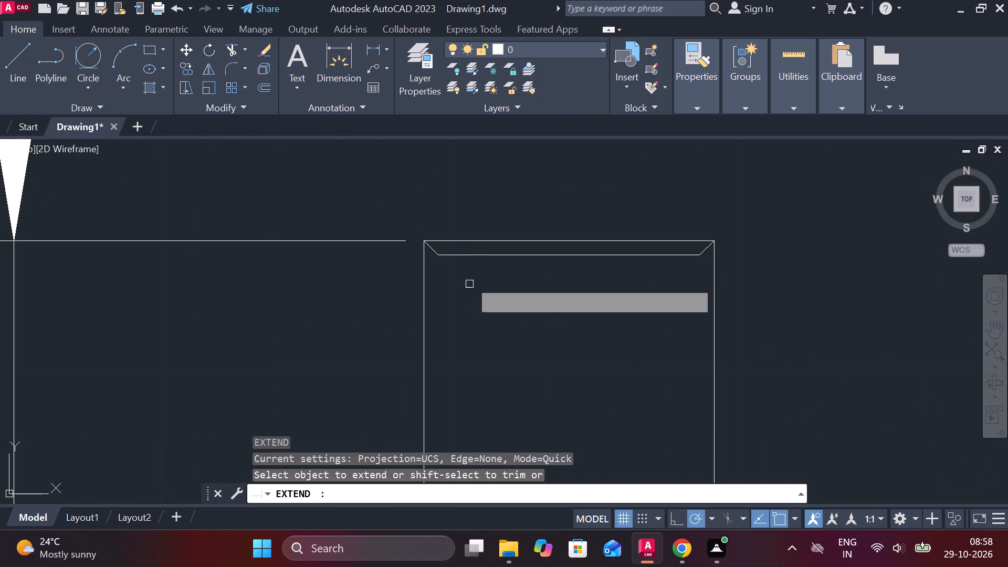
{"action": "left_click", "coordinate": [456, 253]}
{"action": "left_click", "coordinate": [681, 259]}
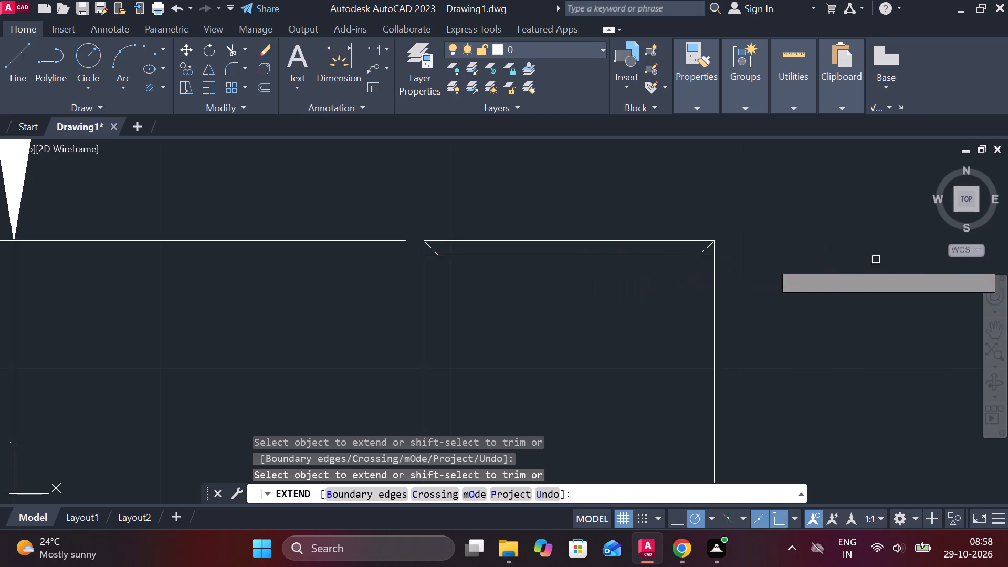
{"action": "scroll", "coordinate": [894, 264], "scroll_direction": "down", "scroll_amount": 4}
{"action": "middle_click_drag", "start_coordinate": [864, 292], "coordinate": [631, 318]}
{"action": "scroll", "coordinate": [554, 282], "scroll_direction": "up", "scroll_amount": 1}
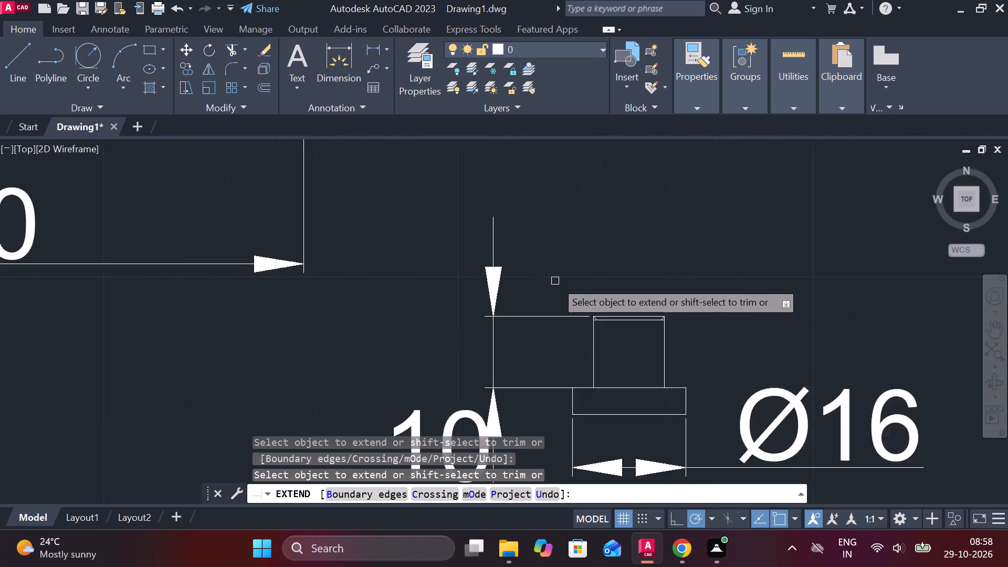
{"action": "scroll", "coordinate": [555, 281], "scroll_direction": "up", "scroll_amount": 1}
{"action": "key", "text": "Escape"}
Add an angular dimension between the stepped part's two chamfer lines and place it above the part.
{"action": "left_click", "coordinate": [385, 50]}
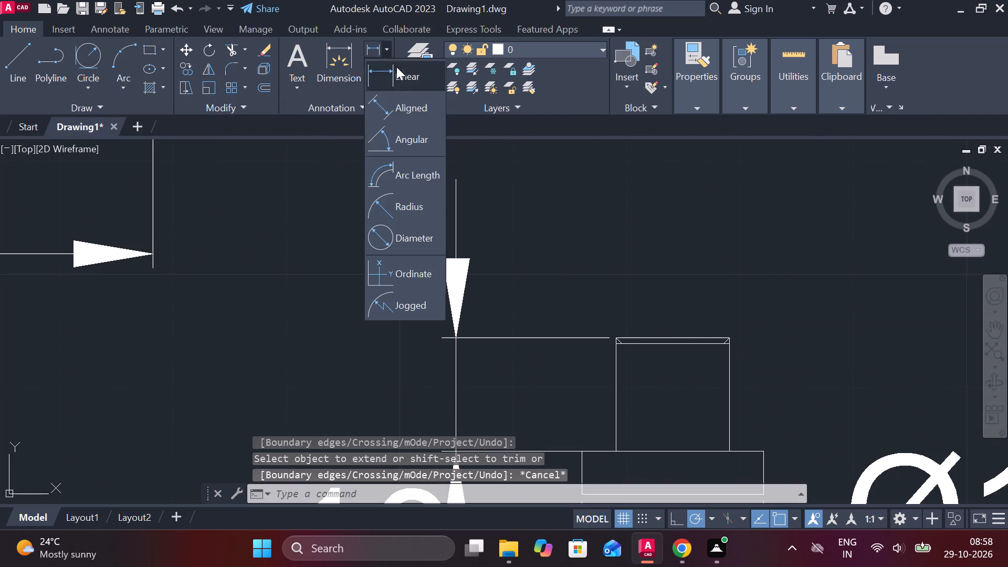
{"action": "left_click", "coordinate": [396, 145]}
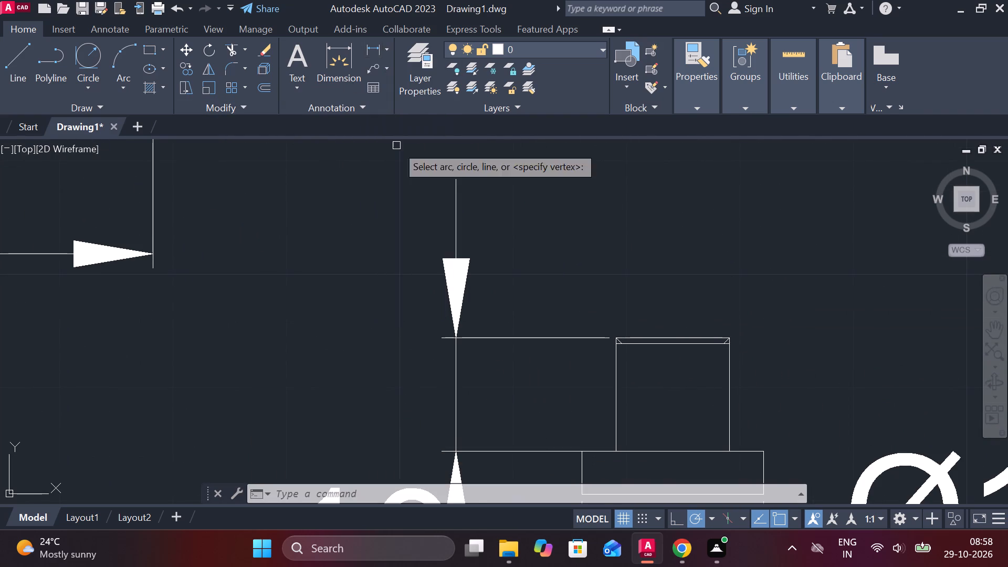
{"action": "scroll", "coordinate": [703, 348], "scroll_direction": "up", "scroll_amount": 2}
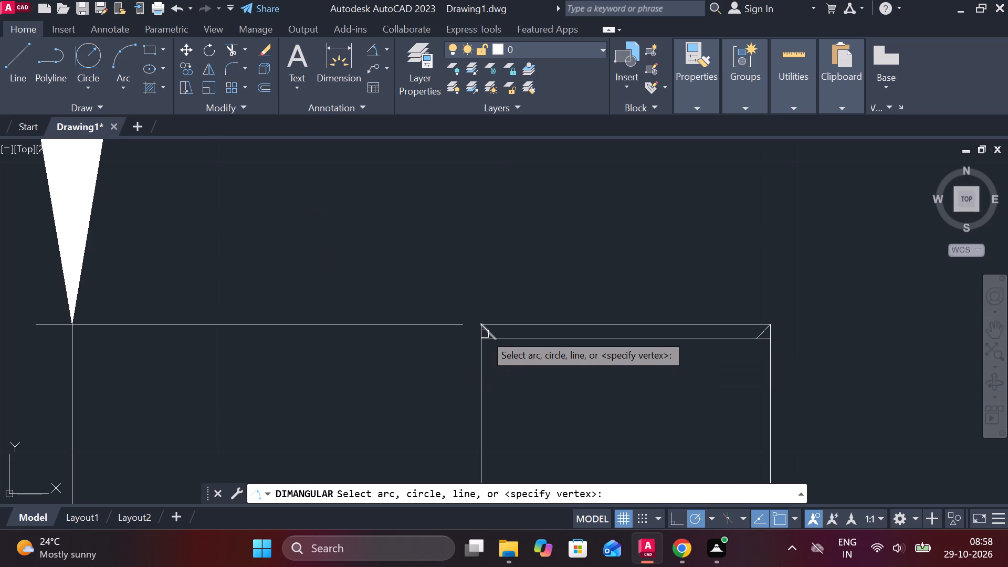
{"action": "left_click", "coordinate": [489, 334]}
{"action": "left_click", "coordinate": [757, 335]}
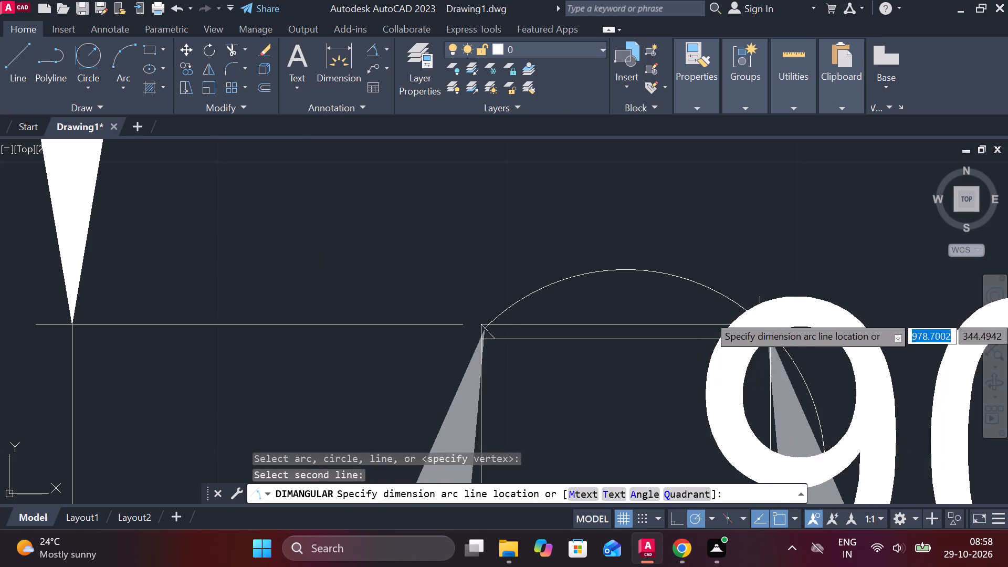
{"action": "scroll", "coordinate": [681, 254], "scroll_direction": "down", "scroll_amount": 2}
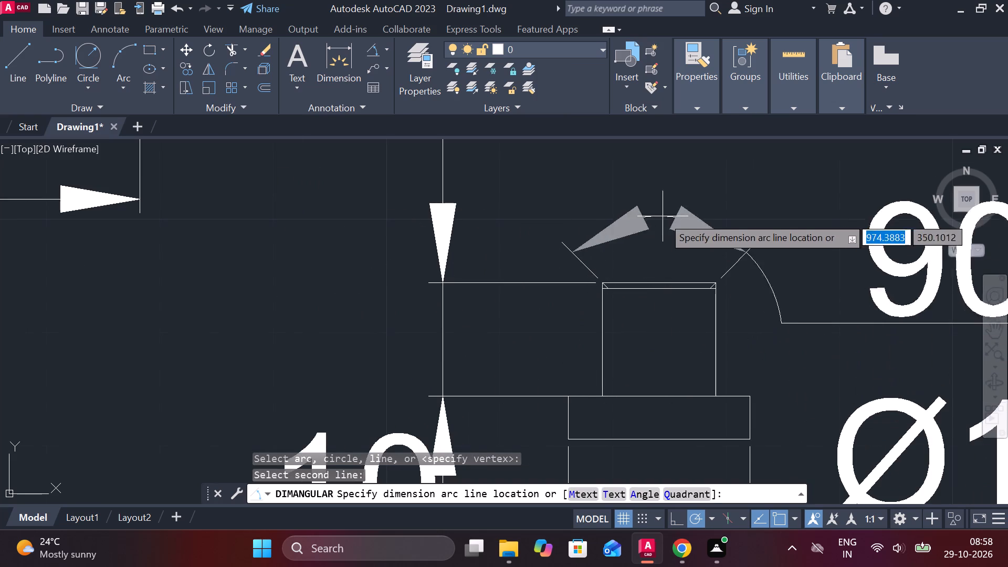
{"action": "middle_click_drag", "start_coordinate": [618, 269], "coordinate": [598, 298]}
{"action": "scroll", "coordinate": [596, 234], "scroll_direction": "down", "scroll_amount": 2}
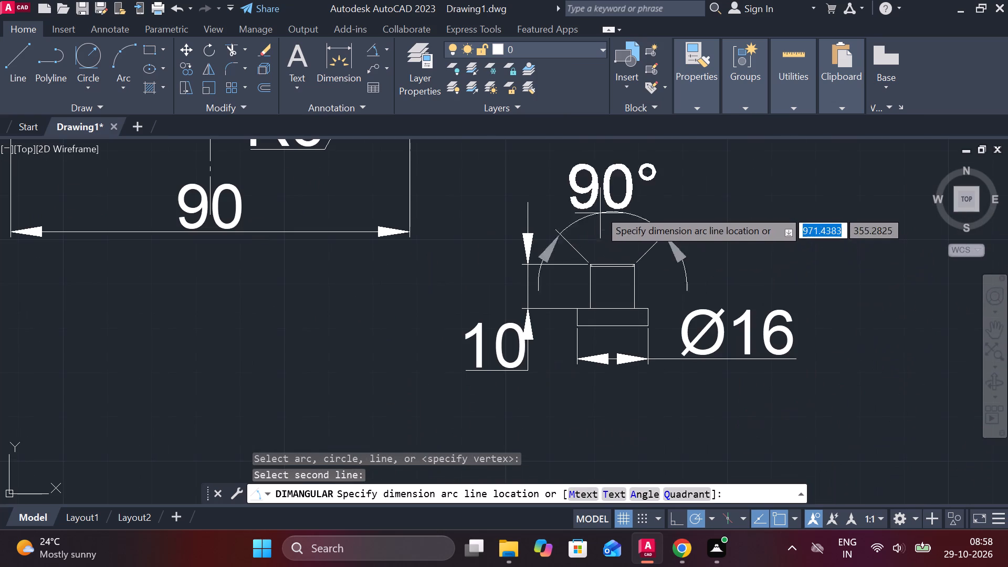
{"action": "left_click", "coordinate": [605, 176]}
Add a linear dimension for the width of the stepped part's upper section, placed just above its top edge.
{"action": "middle_click_drag", "start_coordinate": [644, 264], "coordinate": [560, 275]}
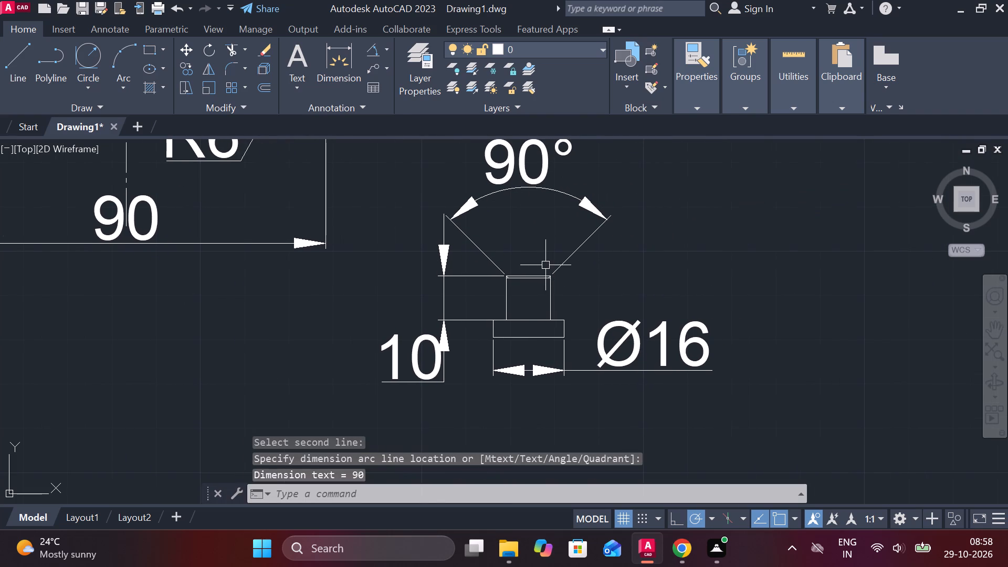
{"action": "left_click", "coordinate": [385, 44]}
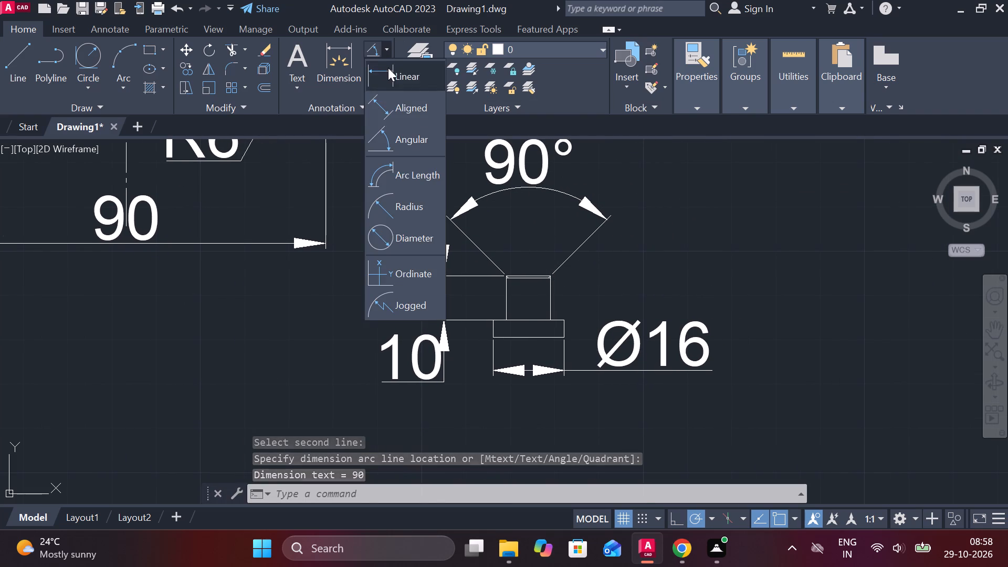
{"action": "left_click", "coordinate": [388, 68]}
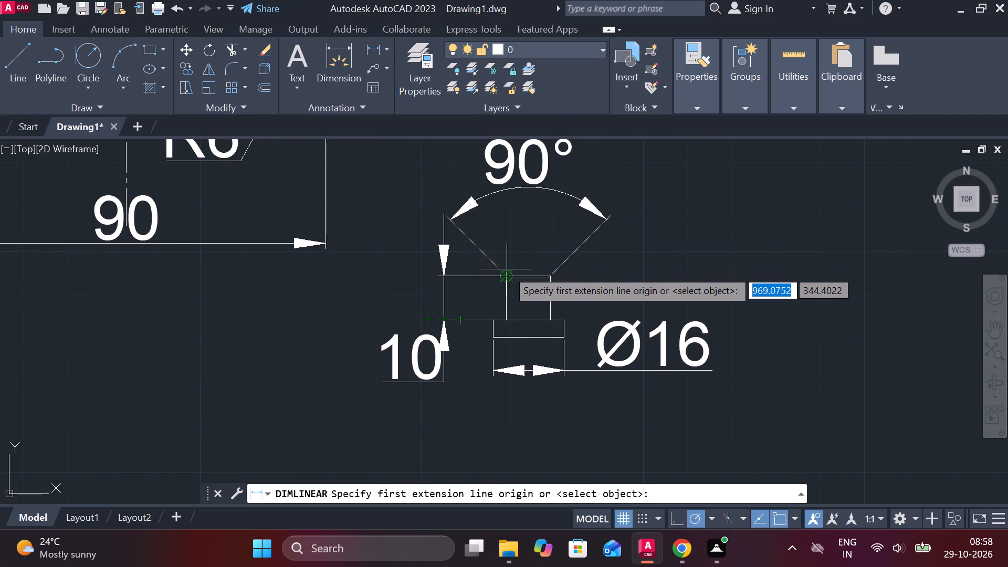
{"action": "left_click", "coordinate": [507, 269]}
{"action": "left_click", "coordinate": [552, 271]}
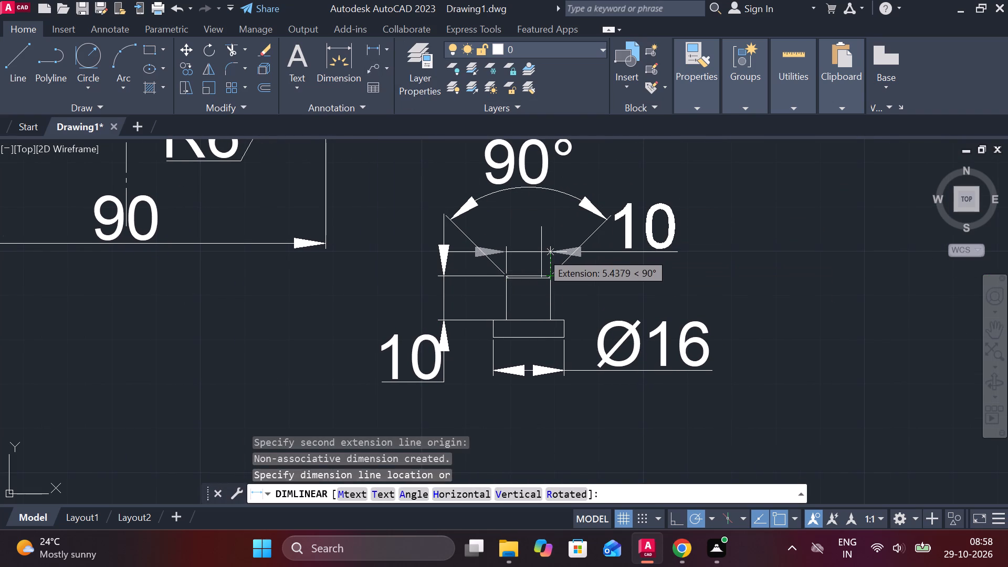
{"action": "left_click", "coordinate": [541, 252]}
Add a vertical linear dimension between the upper section's top edge and the offset chamfer line, placed well to the right of the part.
{"action": "scroll", "coordinate": [547, 305], "scroll_direction": "up", "scroll_amount": 1}
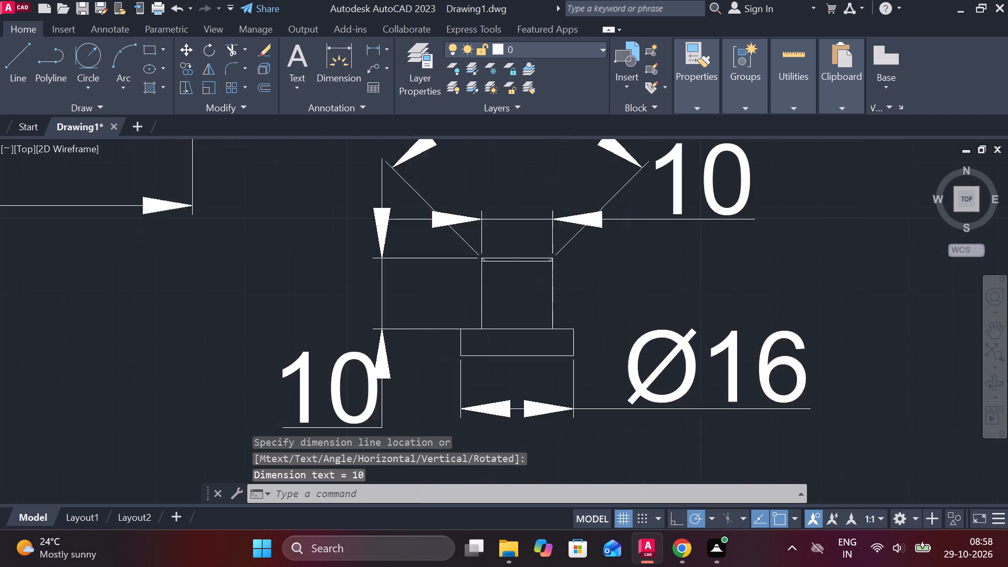
{"action": "scroll", "coordinate": [547, 305], "scroll_direction": "up", "scroll_amount": 1}
{"action": "key", "text": "space"}
{"action": "scroll", "coordinate": [549, 233], "scroll_direction": "up", "scroll_amount": 3}
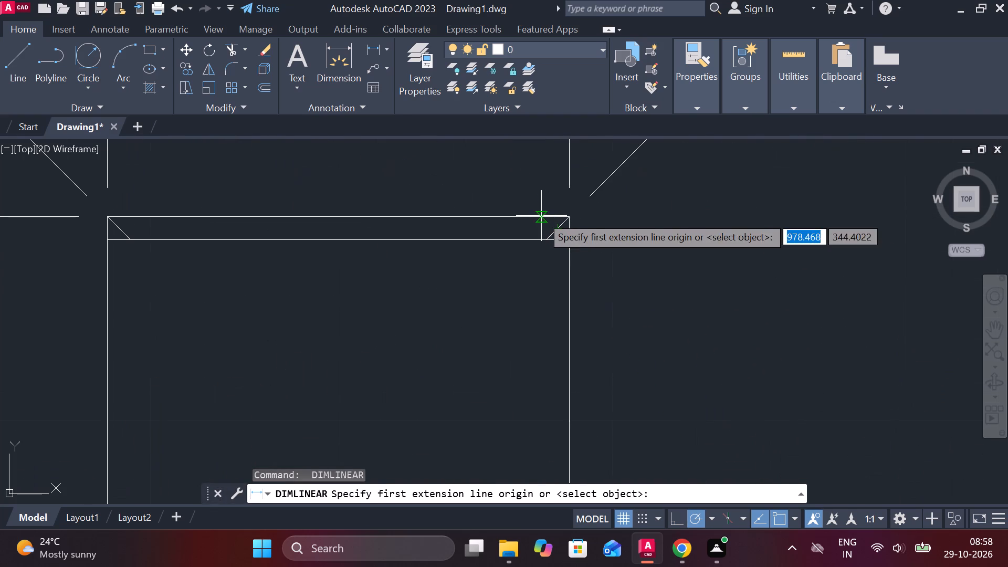
{"action": "left_click", "coordinate": [541, 216]}
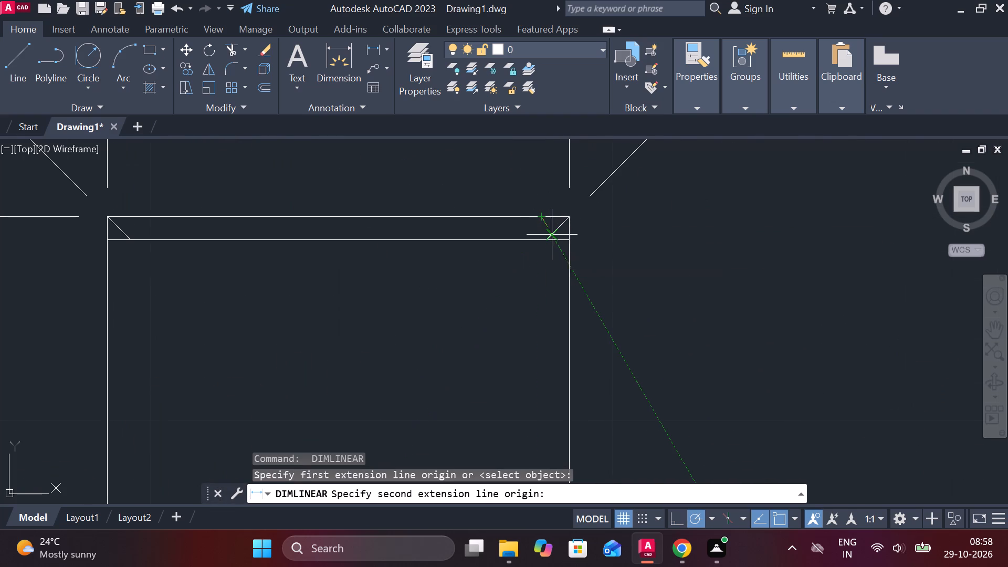
{"action": "left_click", "coordinate": [541, 240]}
{"action": "scroll", "coordinate": [652, 246], "scroll_direction": "down", "scroll_amount": 3}
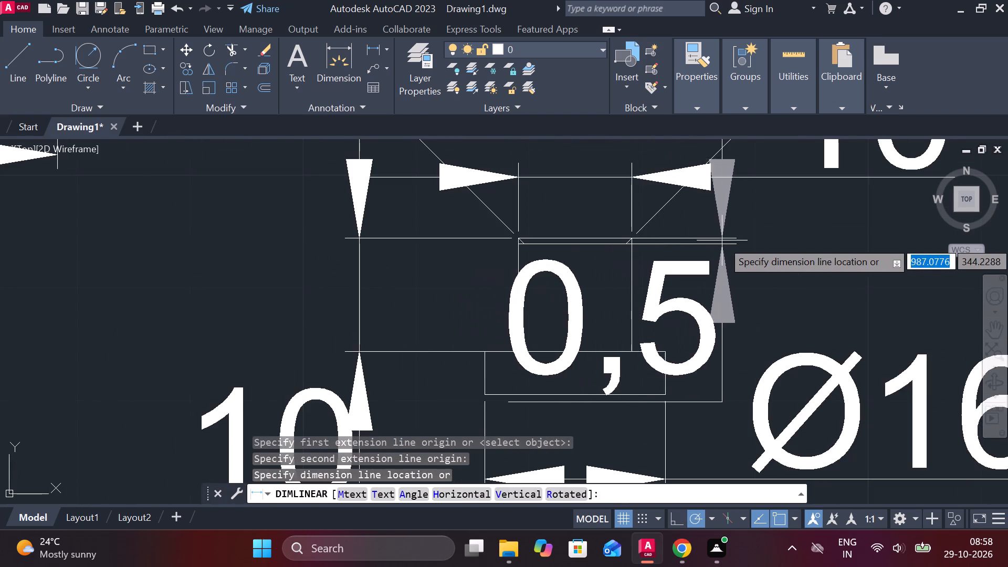
{"action": "scroll", "coordinate": [722, 240], "scroll_direction": "down", "scroll_amount": 2}
{"action": "scroll", "coordinate": [820, 236], "scroll_direction": "up", "scroll_amount": 1}
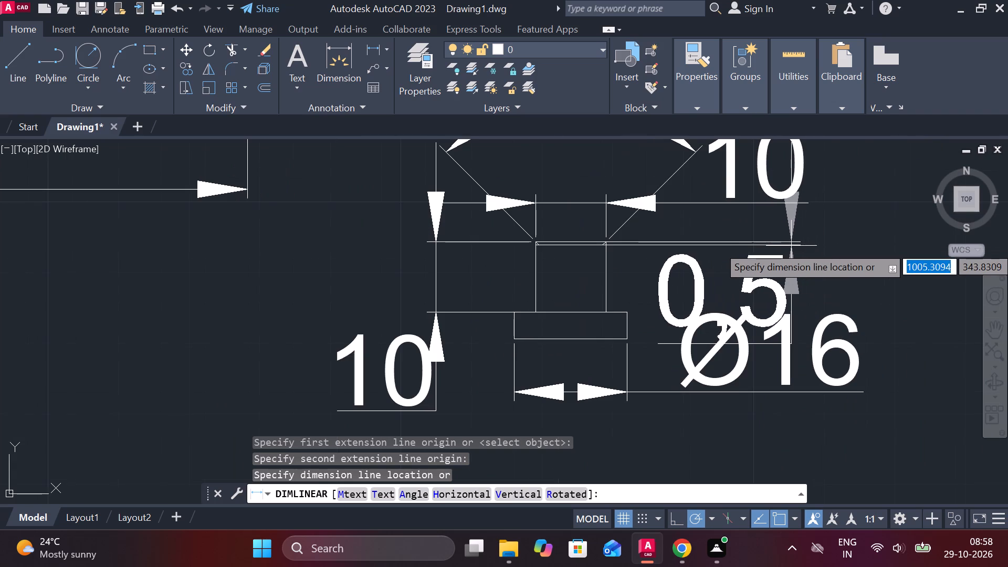
{"action": "scroll", "coordinate": [705, 268], "scroll_direction": "down", "scroll_amount": 2}
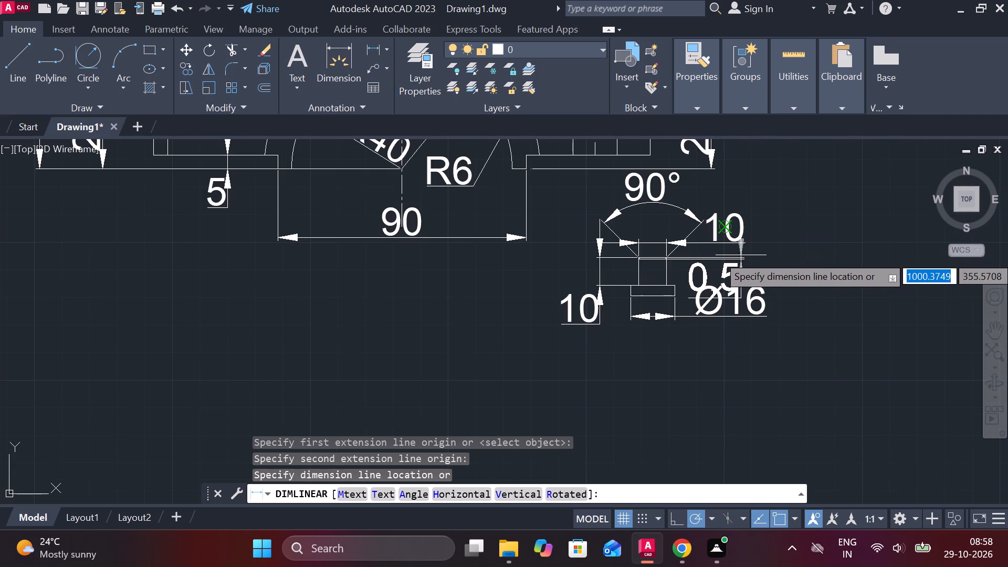
{"action": "scroll", "coordinate": [718, 257], "scroll_direction": "up", "scroll_amount": 2}
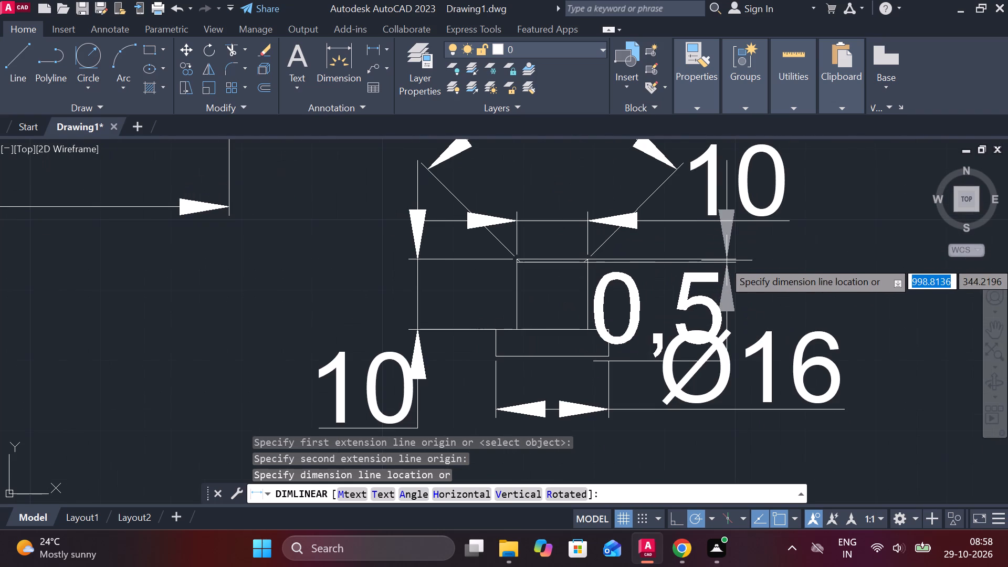
{"action": "left_click", "coordinate": [810, 260]}
Move the Ø16 dimension line further below the base, clear of the chamfer height dimension.
{"action": "left_click", "coordinate": [705, 355]}
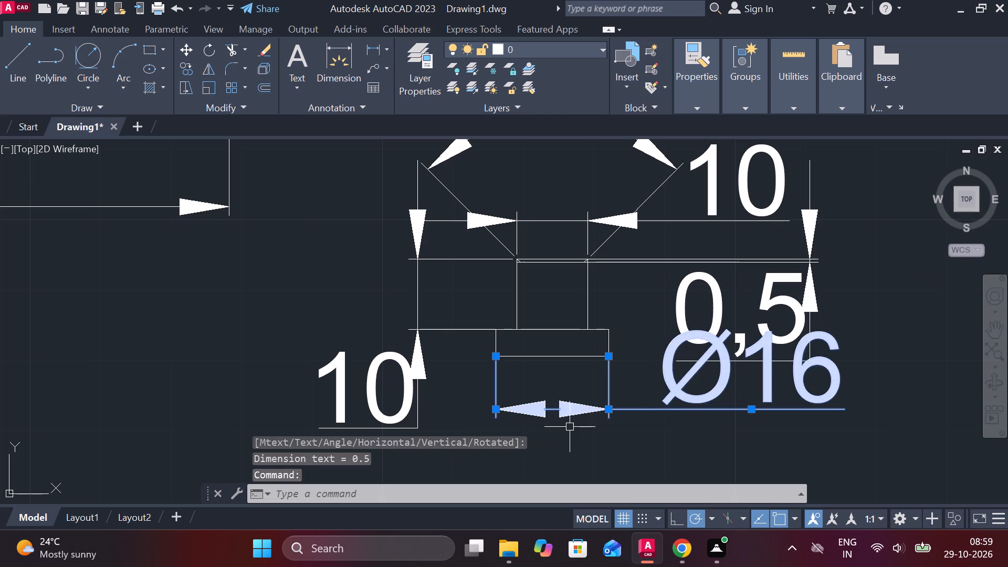
{"action": "middle_click_drag", "start_coordinate": [592, 414], "coordinate": [582, 300]}
{"action": "left_click", "coordinate": [596, 296]}
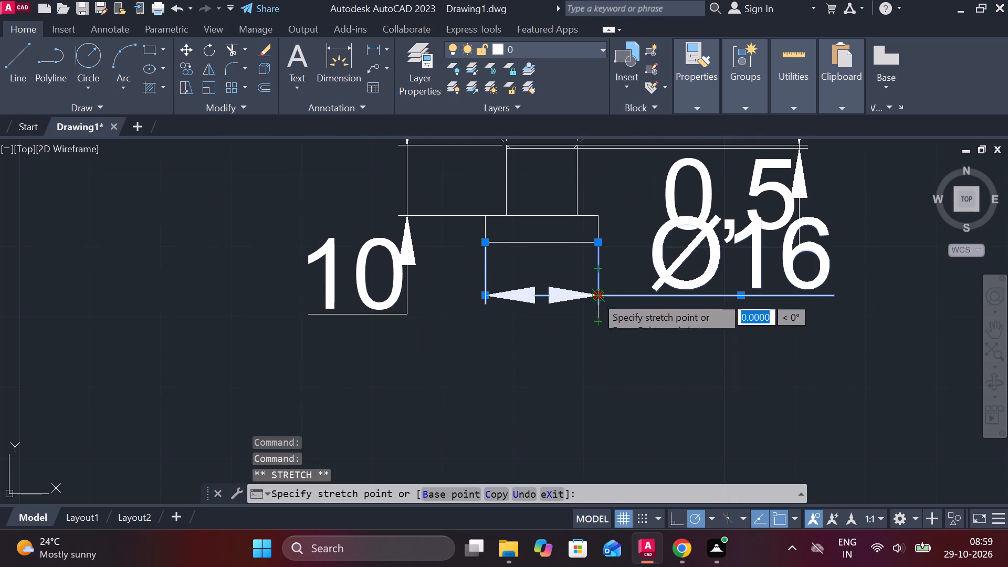
{"action": "left_click", "coordinate": [594, 363]}
{"action": "key", "text": "grave"}
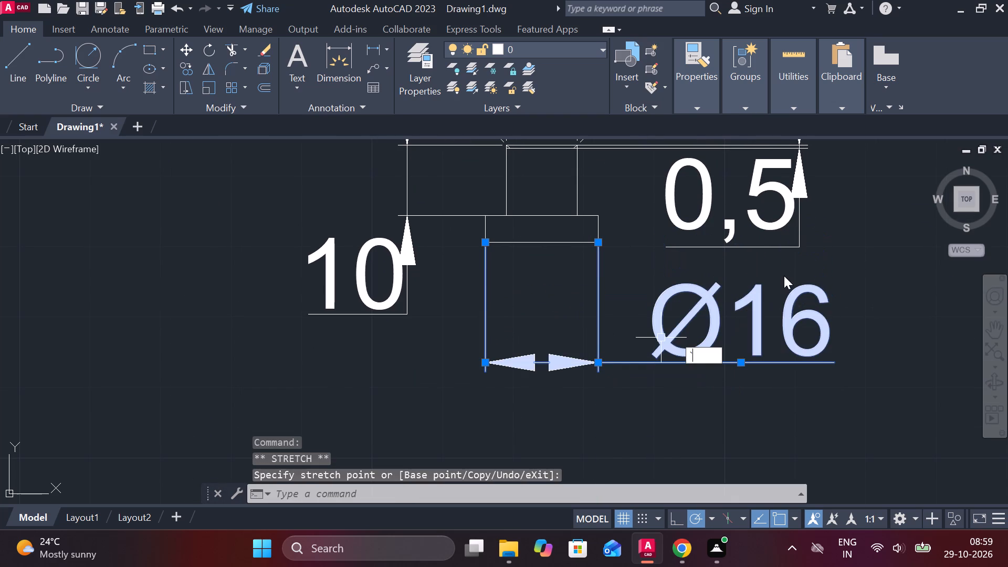
{"action": "key", "text": "Escape"}
Draw a circle of radius about 12.5 around the stepped part, centred on the midpoint of the base's upper edge.
{"action": "middle_click_drag", "start_coordinate": [784, 239], "coordinate": [781, 317]}
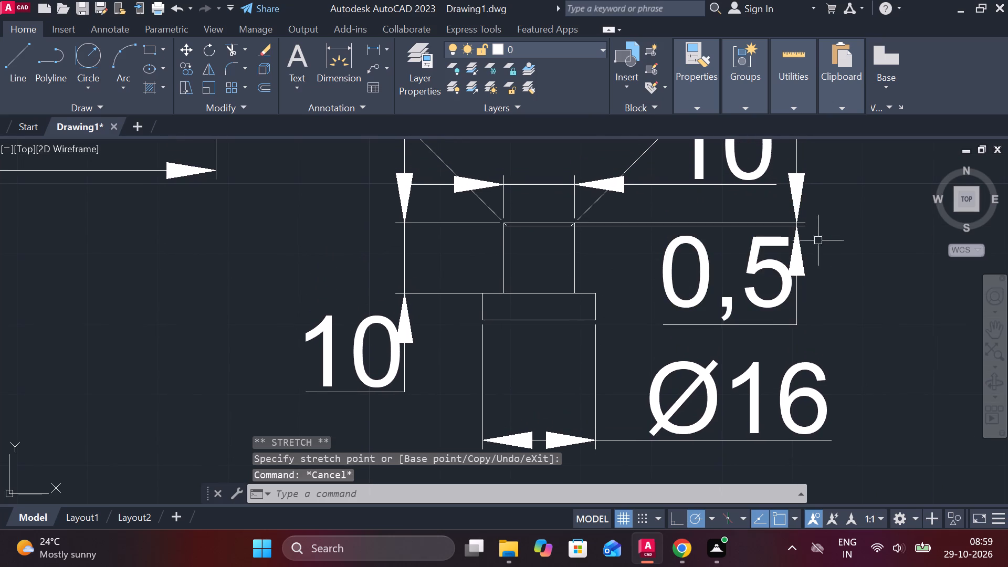
{"action": "scroll", "coordinate": [834, 240], "scroll_direction": "down", "scroll_amount": 1}
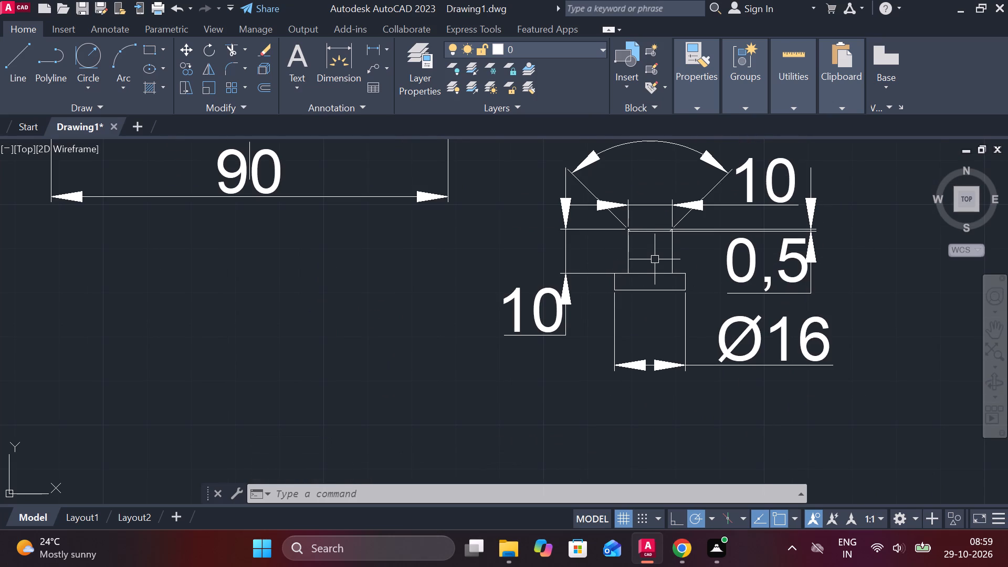
{"action": "key", "text": "Escape"}
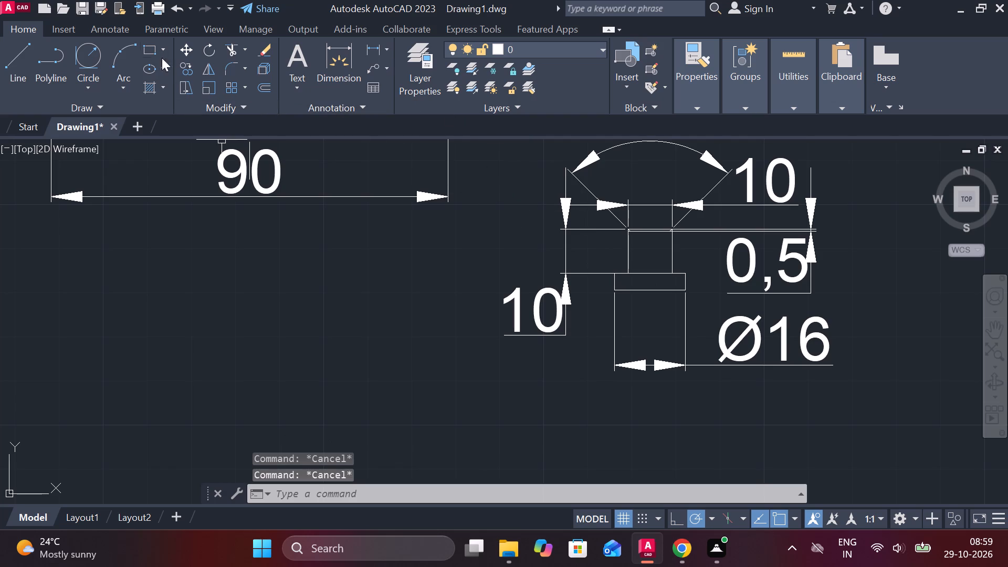
{"action": "type", "text": "C"}
{"action": "key", "text": "space"}
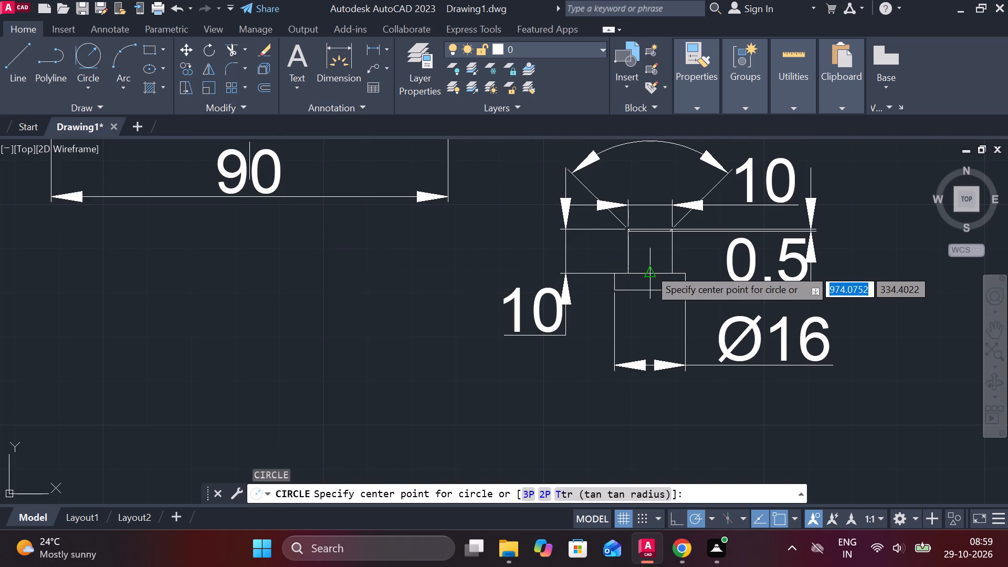
{"action": "left_click", "coordinate": [654, 271]}
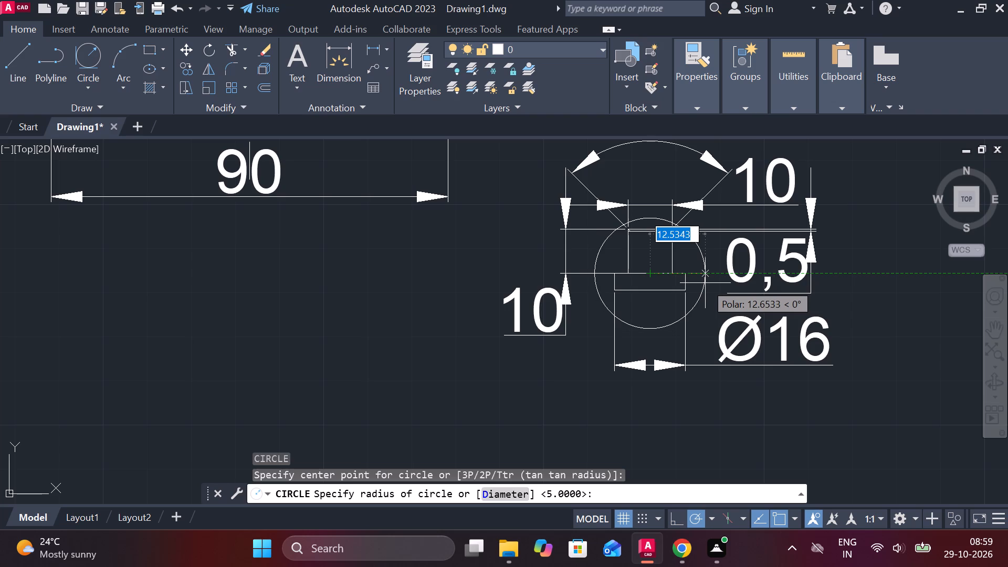
{"action": "left_click", "coordinate": [705, 283]}
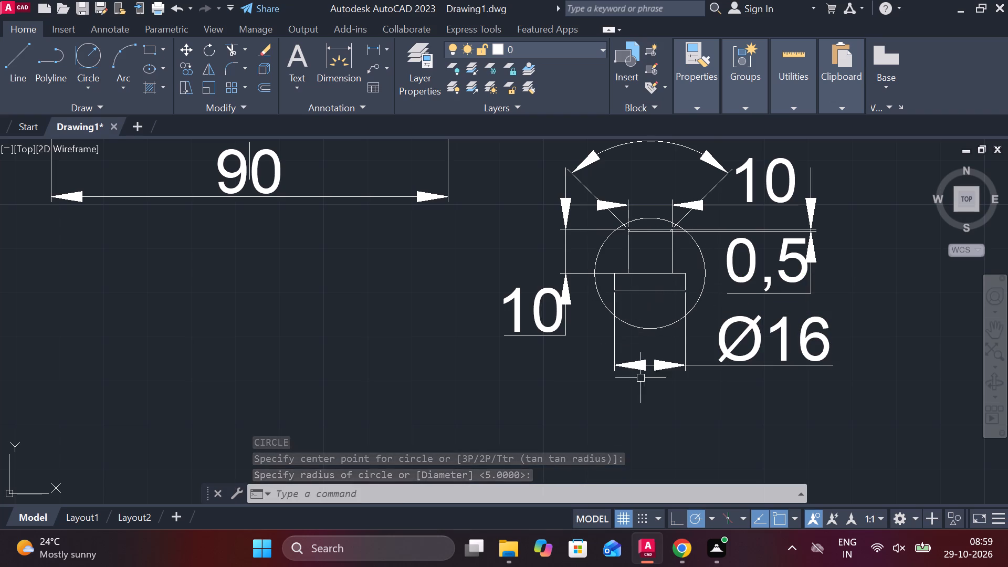
Draw a second circle of radius about 23.9 centred below the part, its top crossing the first circle just under the base.
{"action": "type", "text": "C"}
{"action": "key", "text": "space"}
{"action": "left_click", "coordinate": [651, 407]}
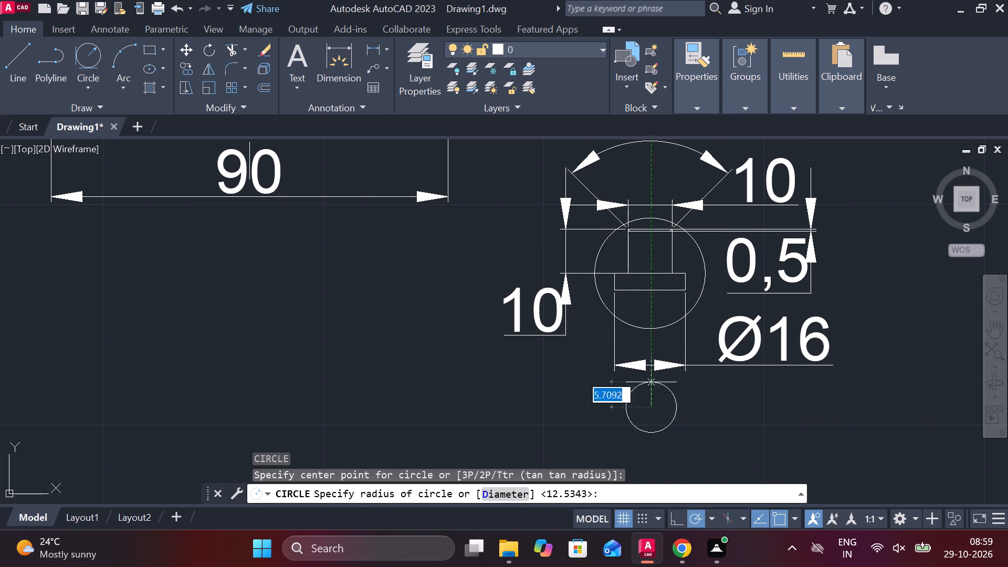
{"action": "scroll", "coordinate": [654, 302], "scroll_direction": "up", "scroll_amount": 1}
{"action": "left_click", "coordinate": [654, 302]}
{"action": "key", "text": "Escape"}
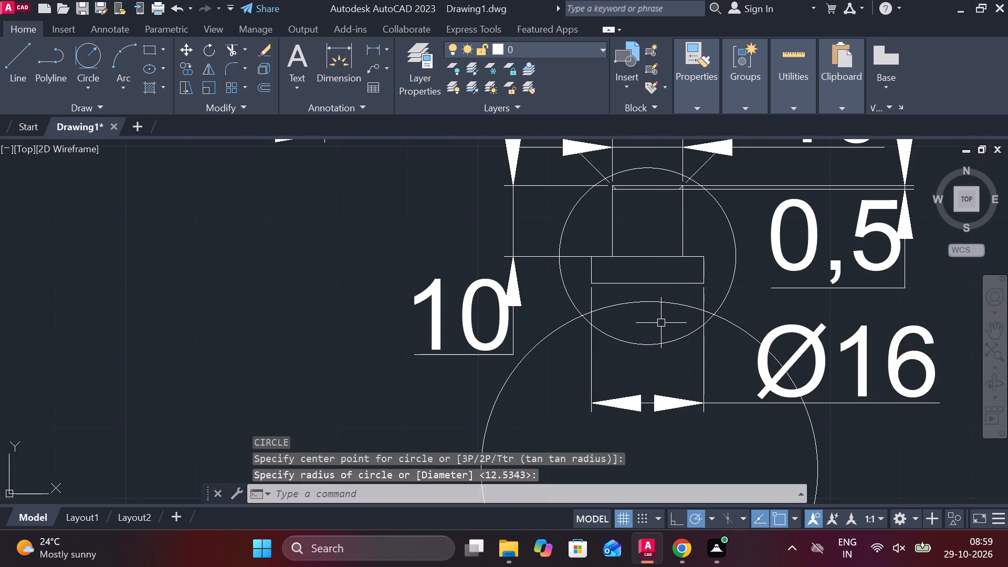
Trim the first circle's lower arc and the second circle's outer portion, leaving one closed outline with a concave bottom.
{"action": "type", "text": "TR"}
{"action": "key", "text": "space"}
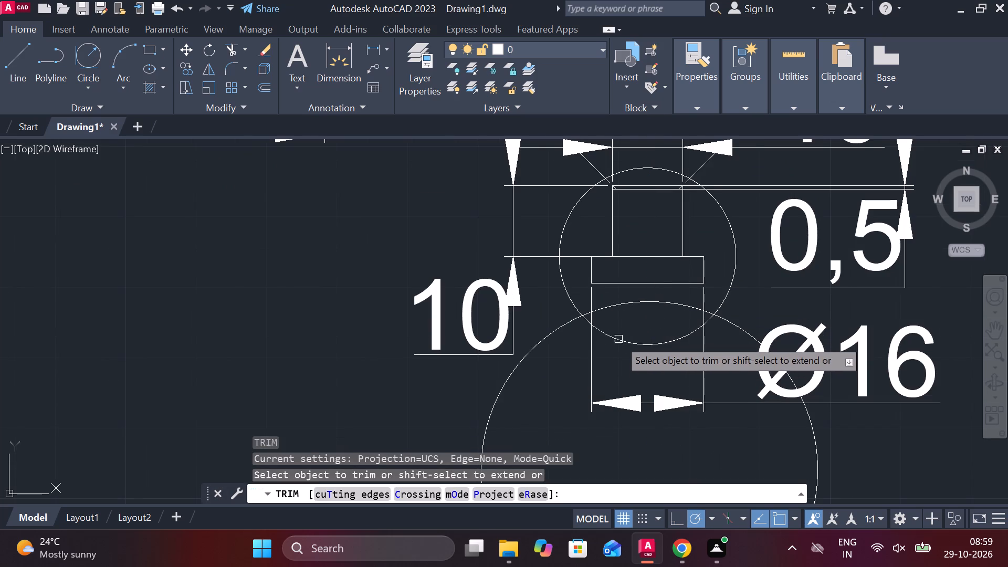
{"action": "double_click", "coordinate": [618, 339]}
{"action": "left_click", "coordinate": [556, 325]}
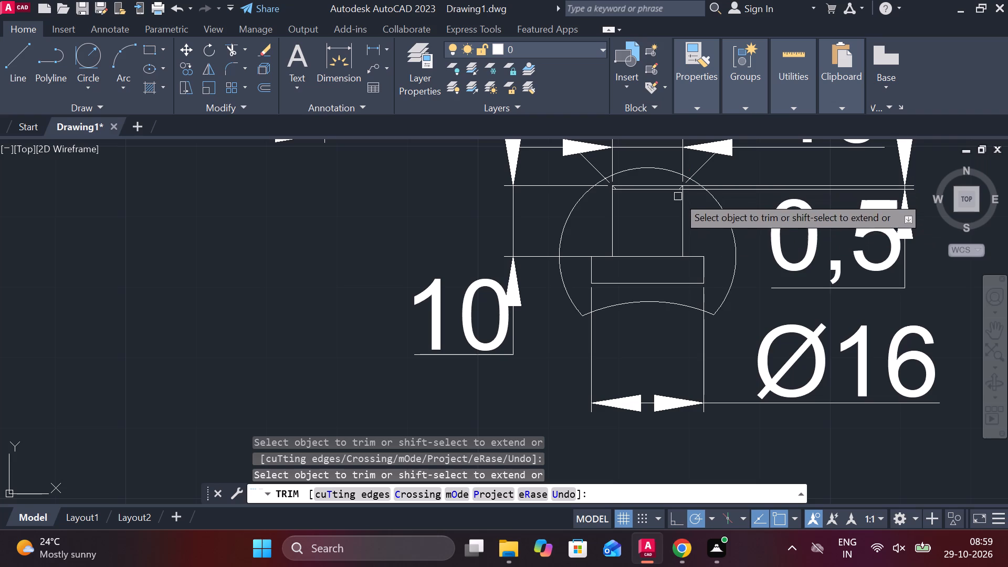
{"action": "scroll", "coordinate": [634, 208], "scroll_direction": "up", "scroll_amount": 1}
{"action": "middle_click_drag", "start_coordinate": [629, 229], "coordinate": [624, 248]}
{"action": "key", "text": "Escape"}
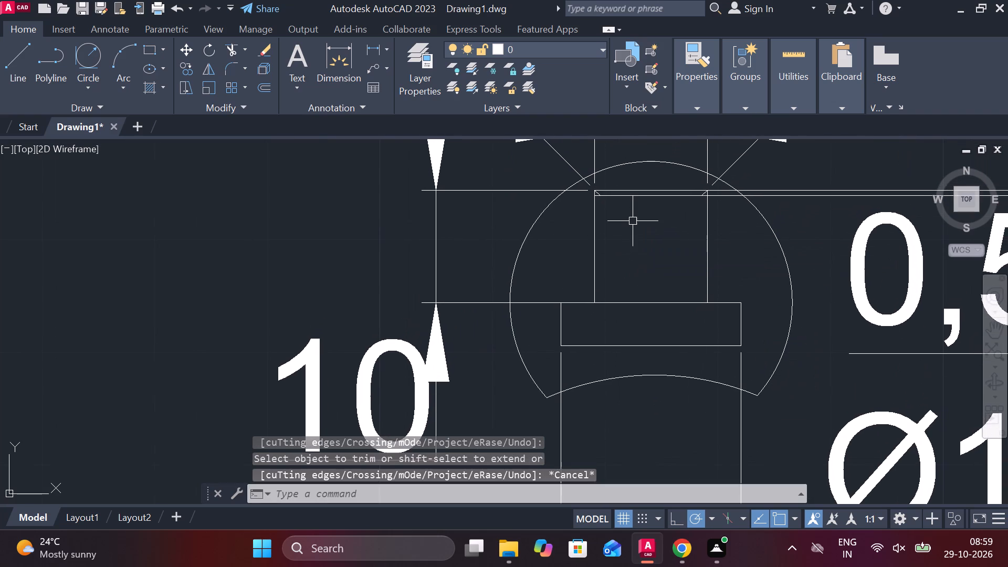
Draw two short lines joining the stepped part's upper corners horizontally to the surrounding circle on both sides.
{"action": "key", "text": "l"}
{"action": "key", "text": "Return"}
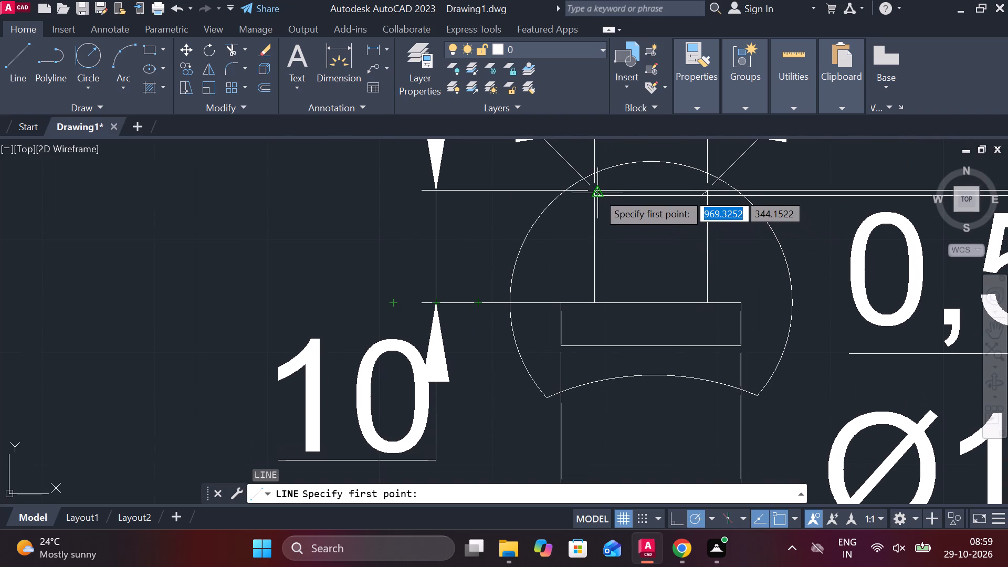
{"action": "scroll", "coordinate": [597, 193], "scroll_direction": "up", "scroll_amount": 3}
{"action": "left_click", "coordinate": [585, 184]}
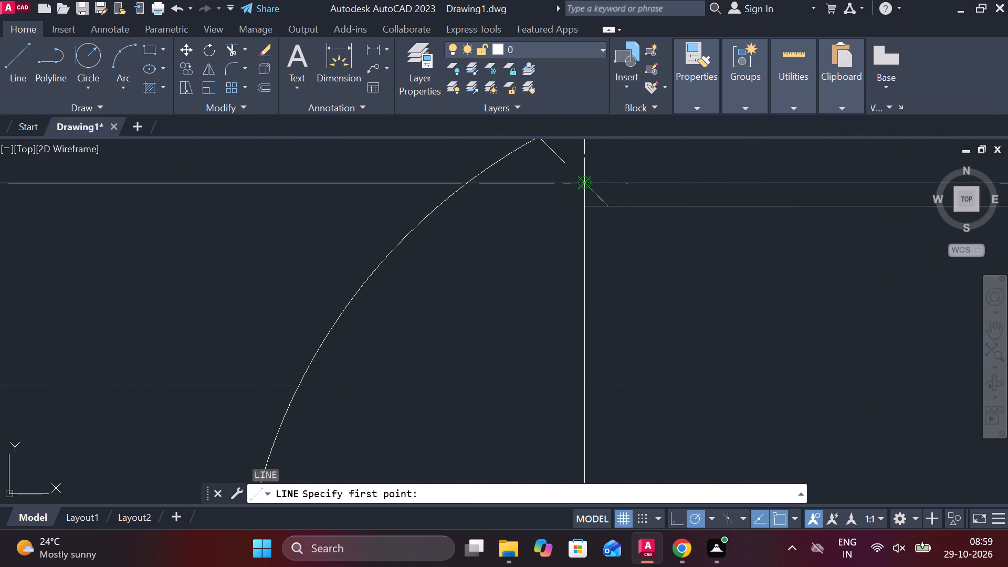
{"action": "left_click", "coordinate": [467, 185]}
{"action": "scroll", "coordinate": [488, 194], "scroll_direction": "down", "scroll_amount": 3}
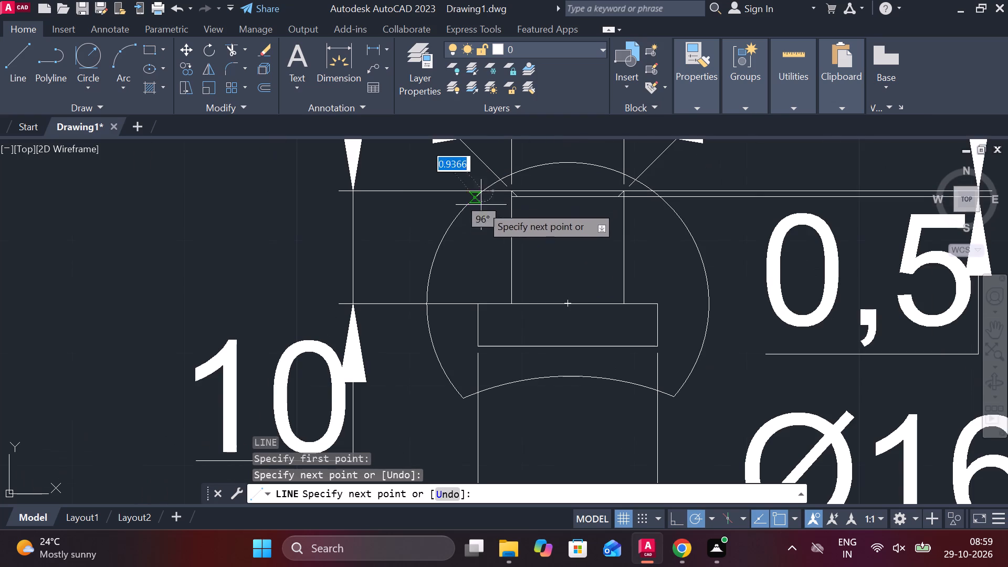
{"action": "key", "text": "Escape"}
{"action": "key", "text": "space"}
{"action": "left_click", "coordinate": [625, 194]}
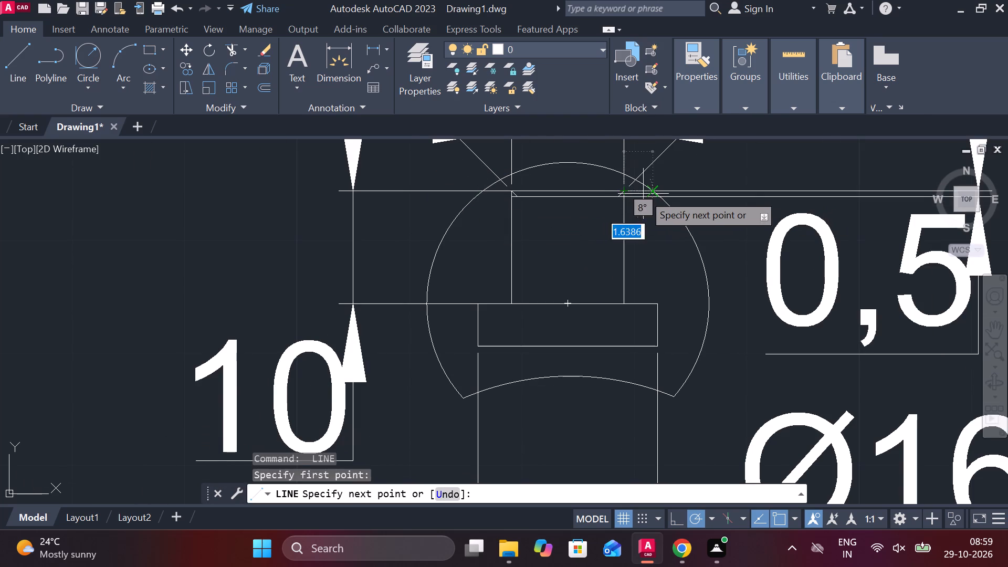
{"action": "left_click", "coordinate": [650, 193]}
{"action": "key", "text": "Escape"}
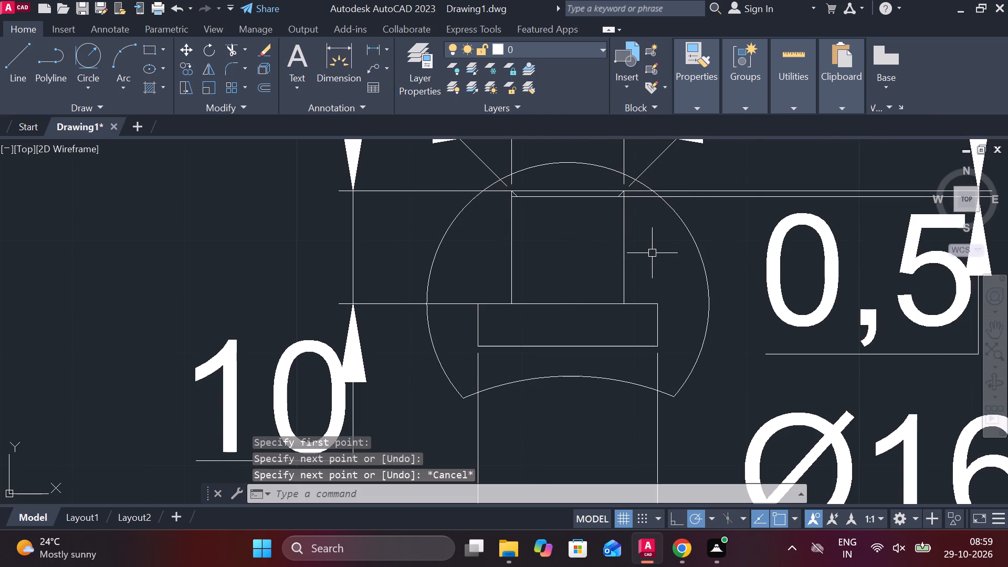
Trim away the surrounding circle's arc above the stepped part's top edge.
{"action": "type", "text": "TR"}
{"action": "key", "text": "space"}
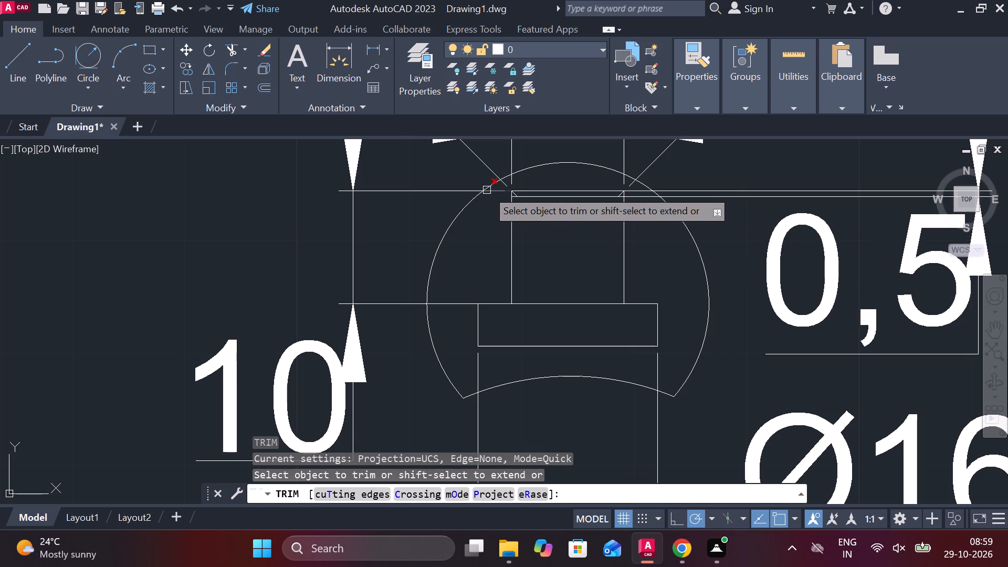
{"action": "left_click", "coordinate": [487, 186]}
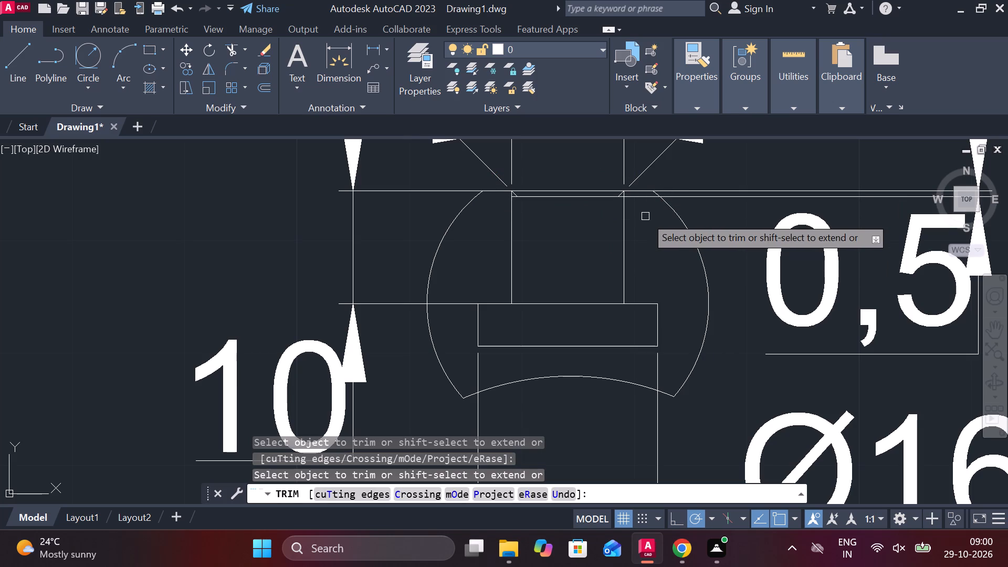
{"action": "key", "text": "Escape"}
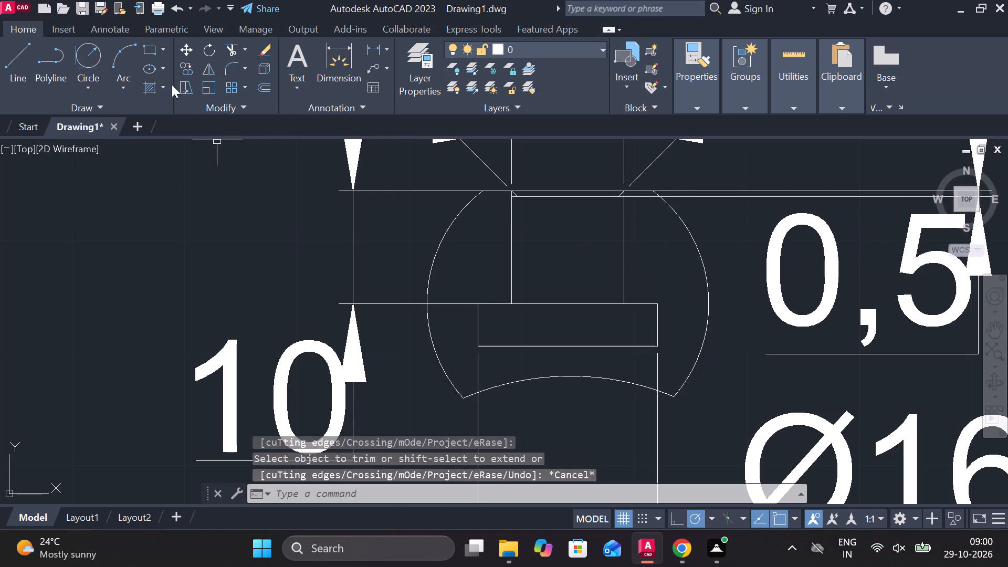
Hatch the area between the stepped part and the surrounding outline with diagonal lines.
{"action": "left_click", "coordinate": [146, 85]}
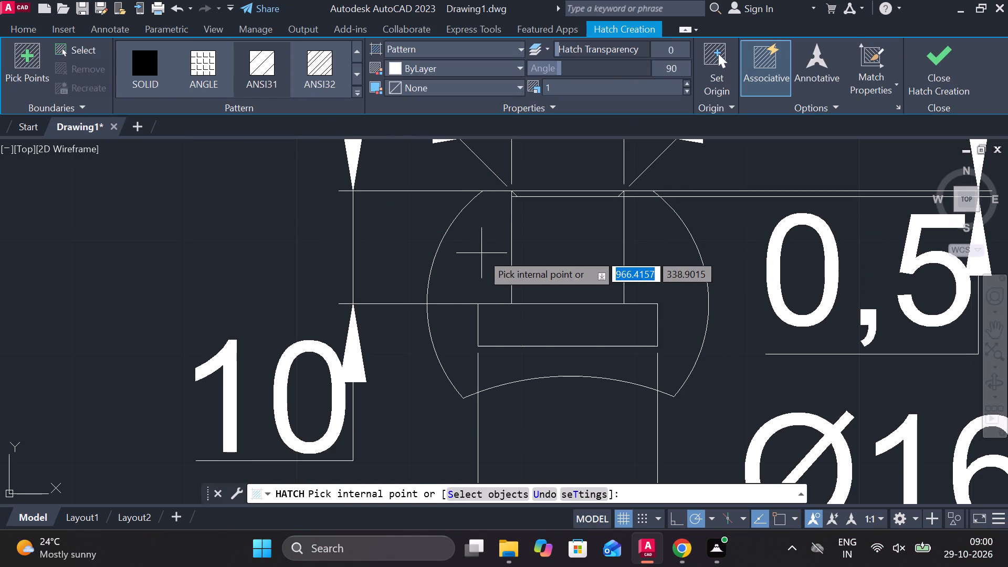
{"action": "left_click", "coordinate": [481, 253]}
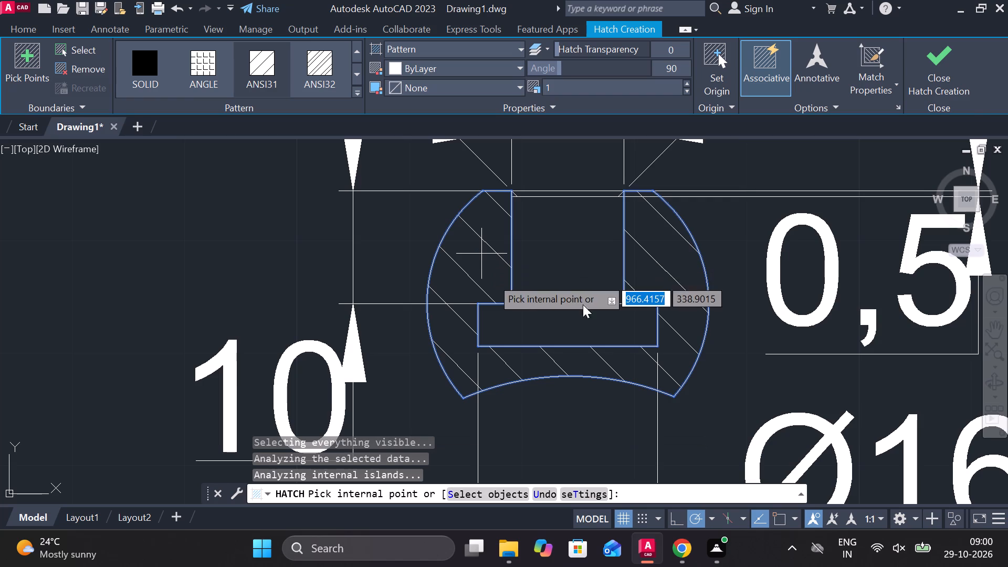
{"action": "left_click", "coordinate": [932, 78]}
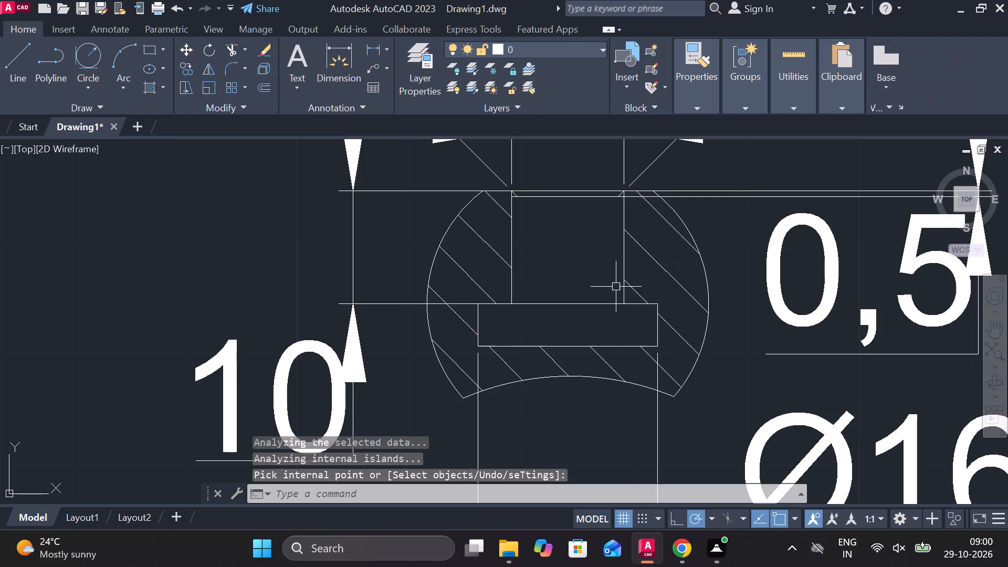
{"action": "scroll", "coordinate": [615, 286], "scroll_direction": "down", "scroll_amount": 3}
{"action": "key", "text": "Escape"}
Move the hatched detail with all its dimensions about 17 units at 240°, clear of the front view above it.
{"action": "scroll", "coordinate": [745, 307], "scroll_direction": "down", "scroll_amount": 2}
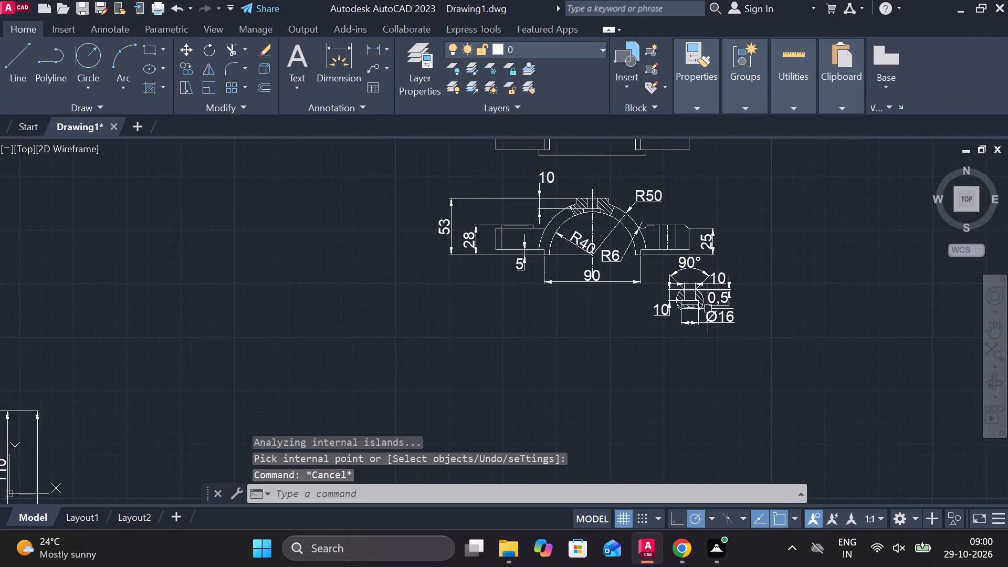
{"action": "scroll", "coordinate": [701, 286], "scroll_direction": "up", "scroll_amount": 2}
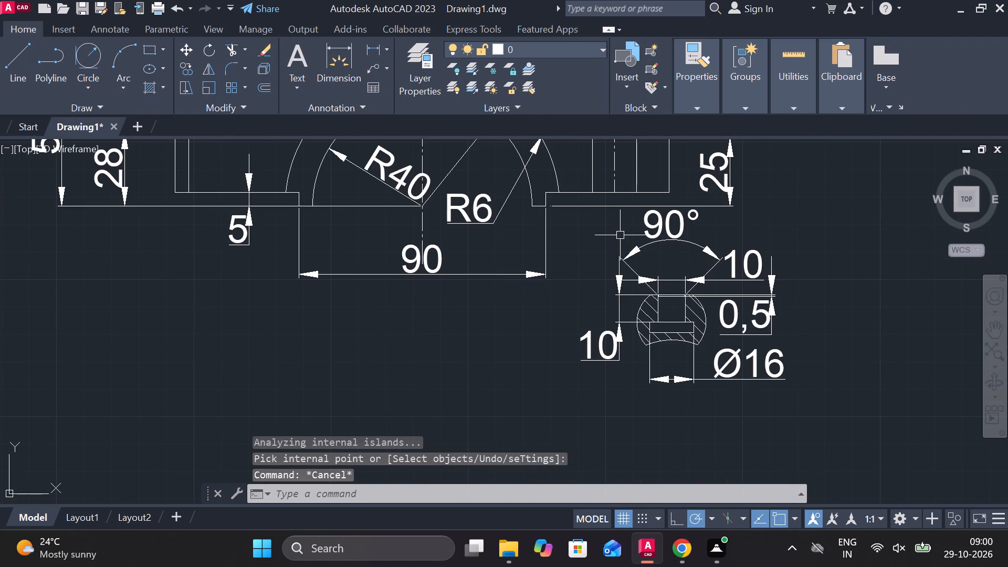
{"action": "left_click", "coordinate": [596, 214]}
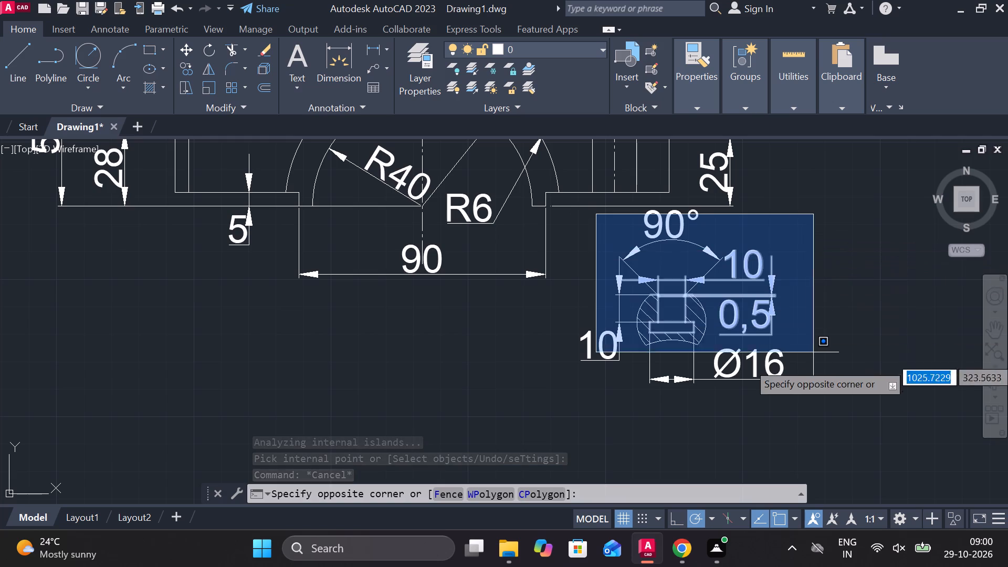
{"action": "left_click", "coordinate": [810, 397]}
{"action": "left_click_drag", "start_coordinate": [832, 403], "coordinate": [827, 403]}
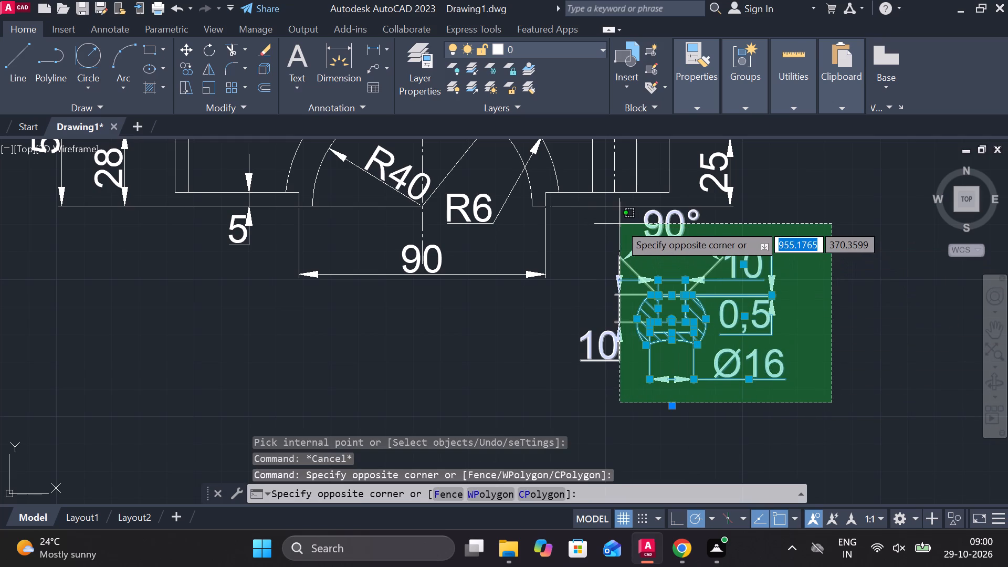
{"action": "left_click", "coordinate": [600, 221]}
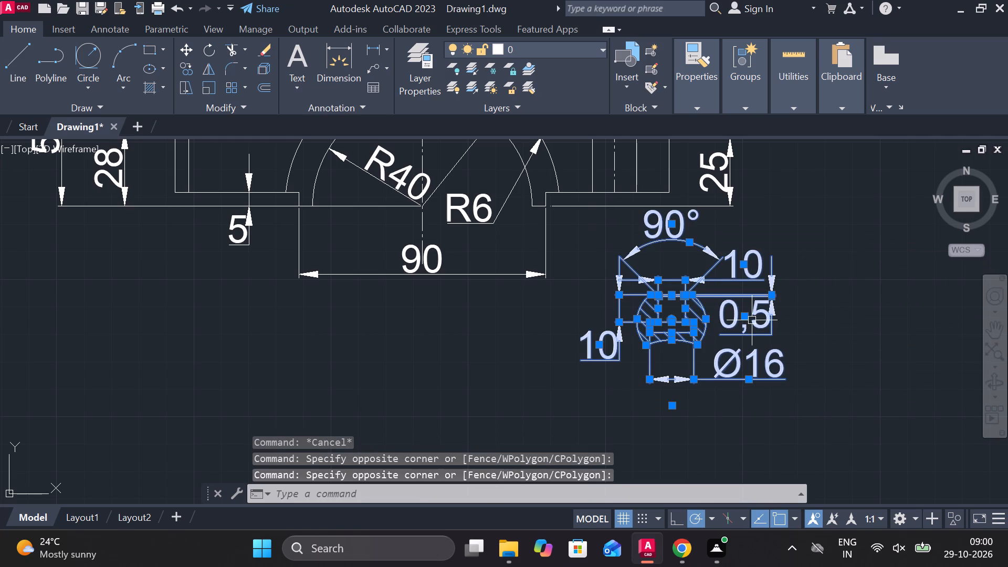
{"action": "key", "text": "m"}
{"action": "key", "text": "Return"}
{"action": "left_click", "coordinate": [843, 303]}
{"action": "scroll", "coordinate": [843, 306], "scroll_direction": "down", "scroll_amount": 1}
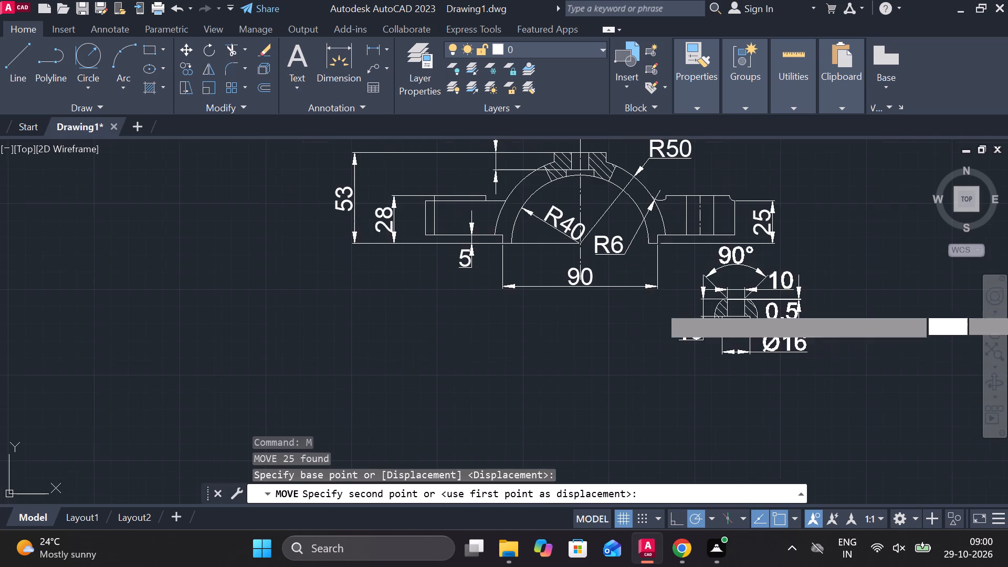
{"action": "middle_click_drag", "start_coordinate": [841, 307], "coordinate": [707, 419]}
{"action": "middle_click_drag", "start_coordinate": [723, 406], "coordinate": [709, 336]}
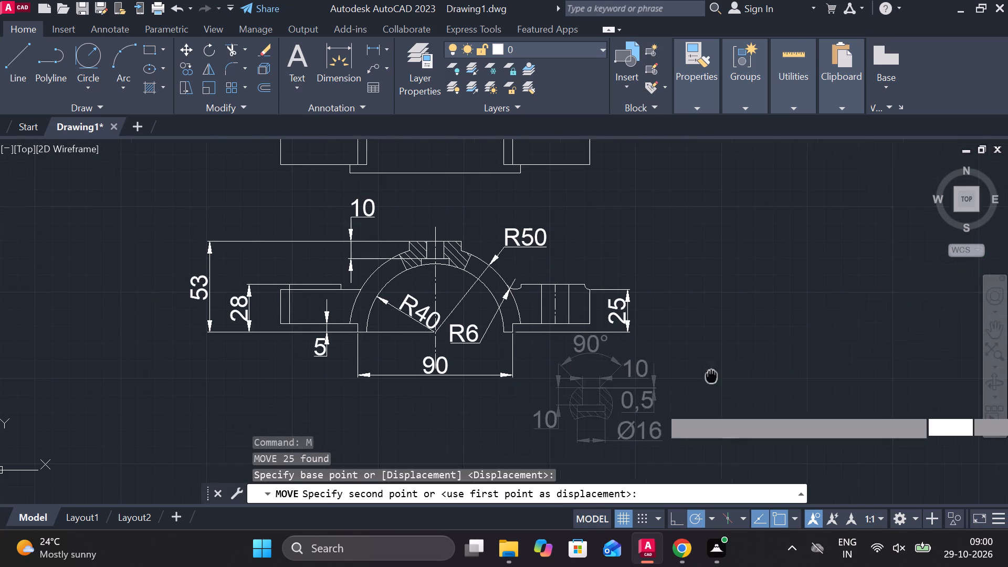
{"action": "middle_click_drag", "start_coordinate": [709, 336], "coordinate": [722, 248]}
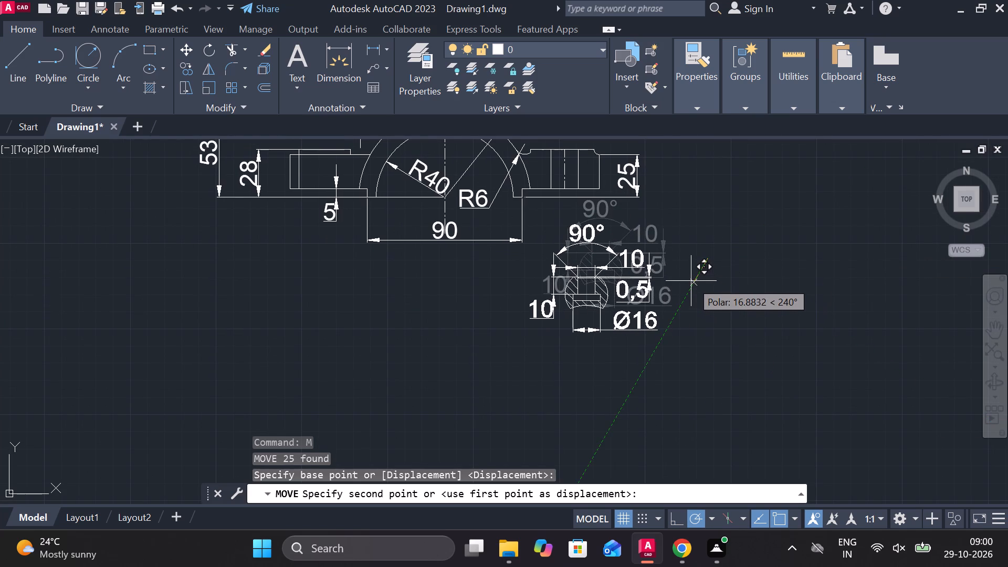
{"action": "left_click", "coordinate": [691, 277]}
{"action": "key", "text": "Escape"}
Draw a circle of radius about 22.5 around the front view's hatched boss, centred on the recess's upper-edge midpoint.
{"action": "scroll", "coordinate": [753, 259], "scroll_direction": "down", "scroll_amount": 2}
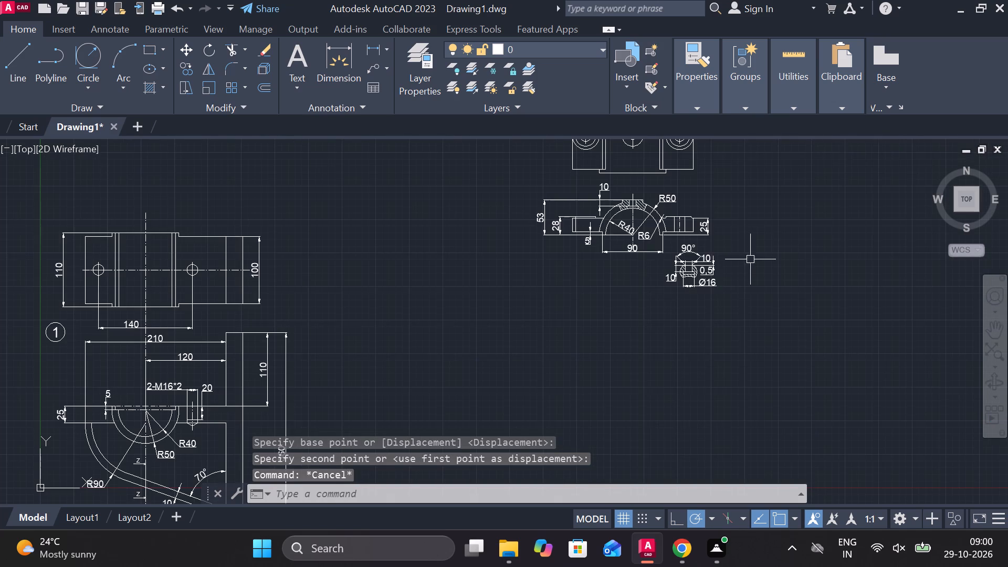
{"action": "scroll", "coordinate": [618, 201], "scroll_direction": "up", "scroll_amount": 4}
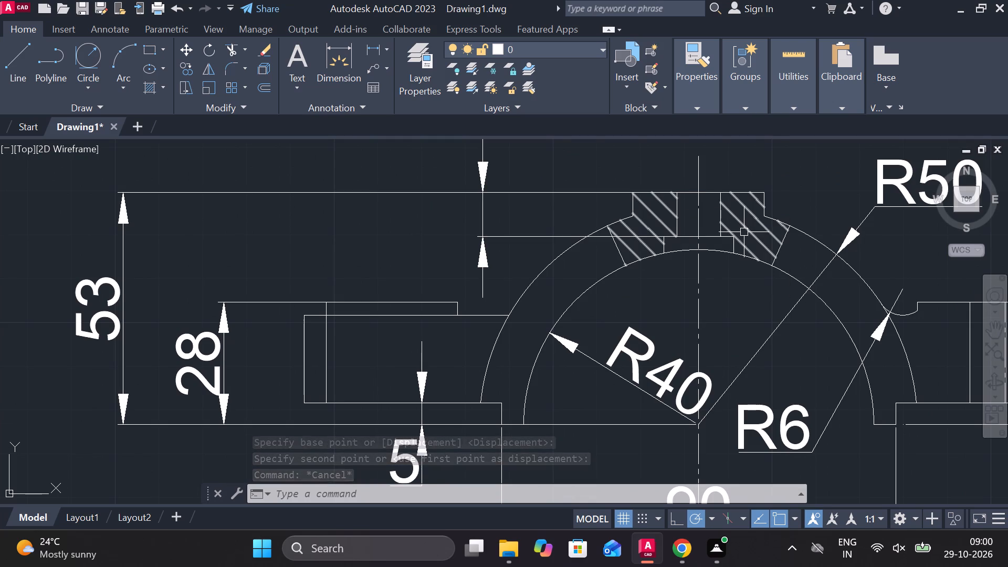
{"action": "type", "text": "C"}
{"action": "key", "text": "space"}
{"action": "left_click", "coordinate": [702, 237]}
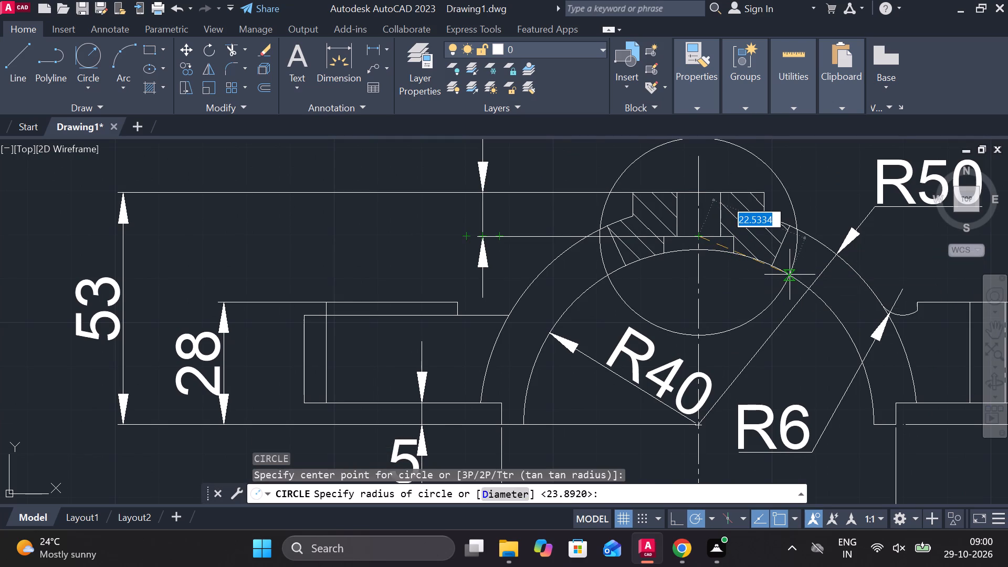
{"action": "left_click", "coordinate": [790, 275]}
{"action": "scroll", "coordinate": [790, 275], "scroll_direction": "down", "scroll_amount": 2}
{"action": "key", "text": "Escape"}
Add a linear dimension for the overall width between the top view's lower outer corners, placed below the view.
{"action": "middle_click_drag", "start_coordinate": [817, 359], "coordinate": [714, 309]}
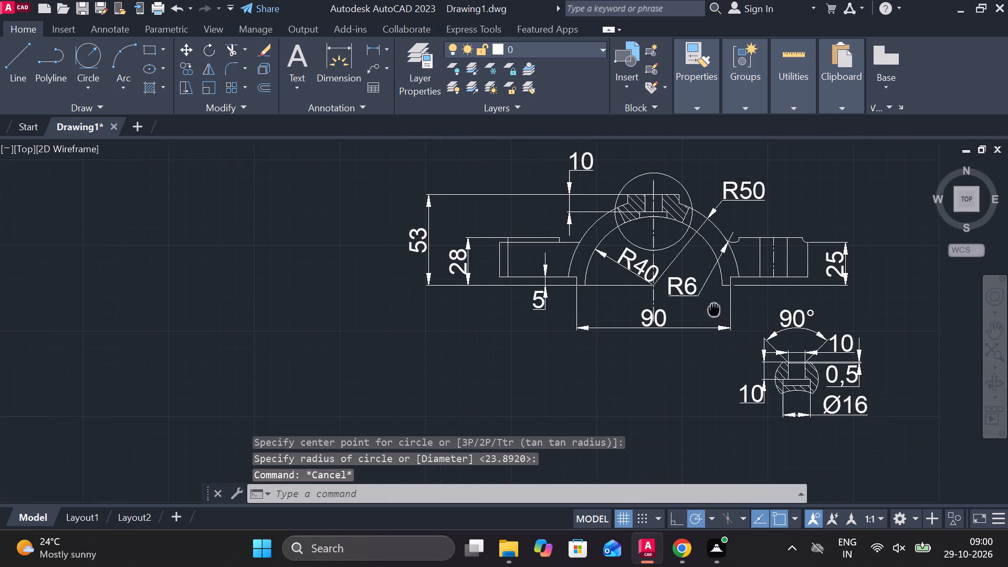
{"action": "middle_click_drag", "start_coordinate": [865, 359], "coordinate": [766, 277]}
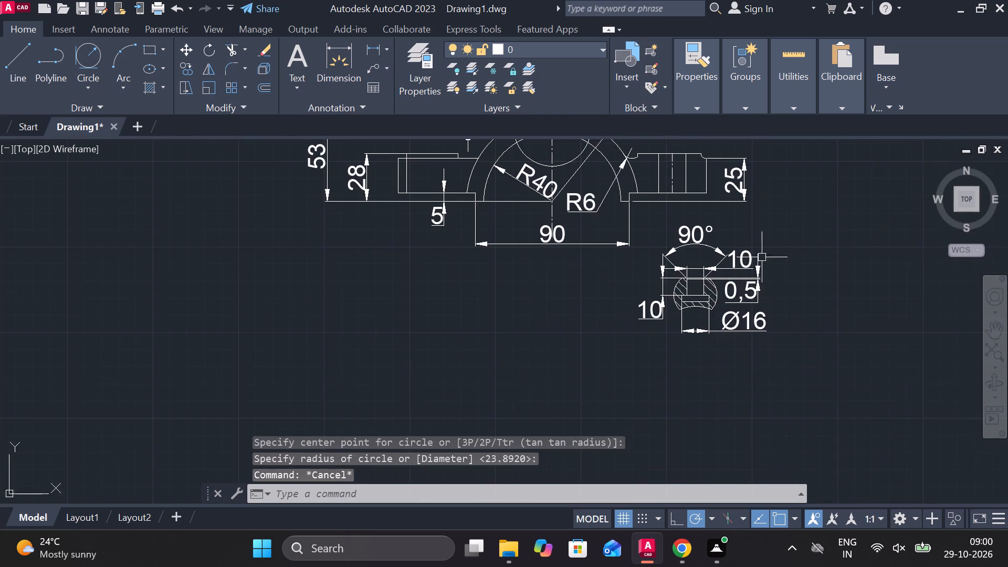
{"action": "scroll", "coordinate": [764, 256], "scroll_direction": "down", "scroll_amount": 2}
{"action": "middle_click_drag", "start_coordinate": [811, 260], "coordinate": [778, 325]}
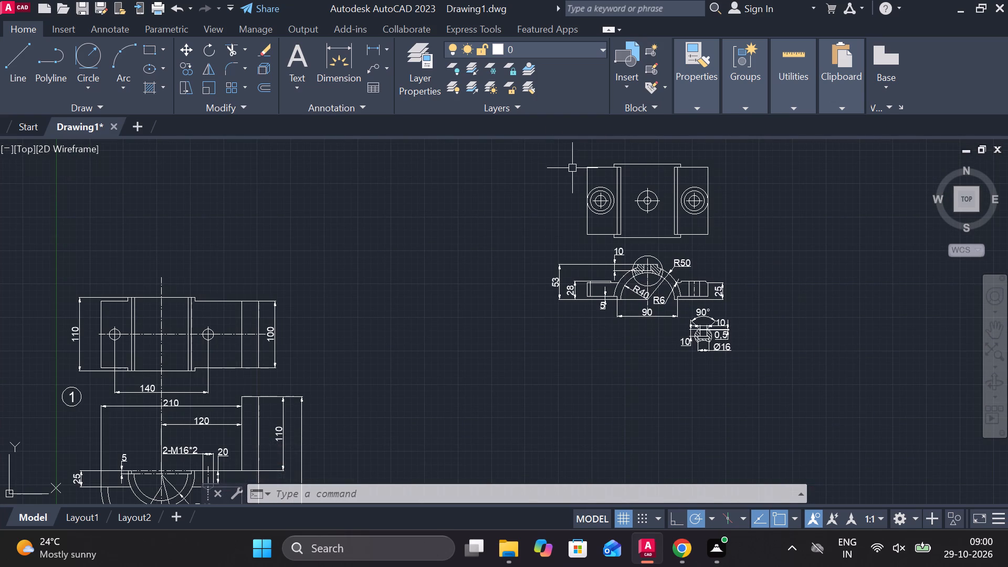
{"action": "left_click", "coordinate": [374, 47]}
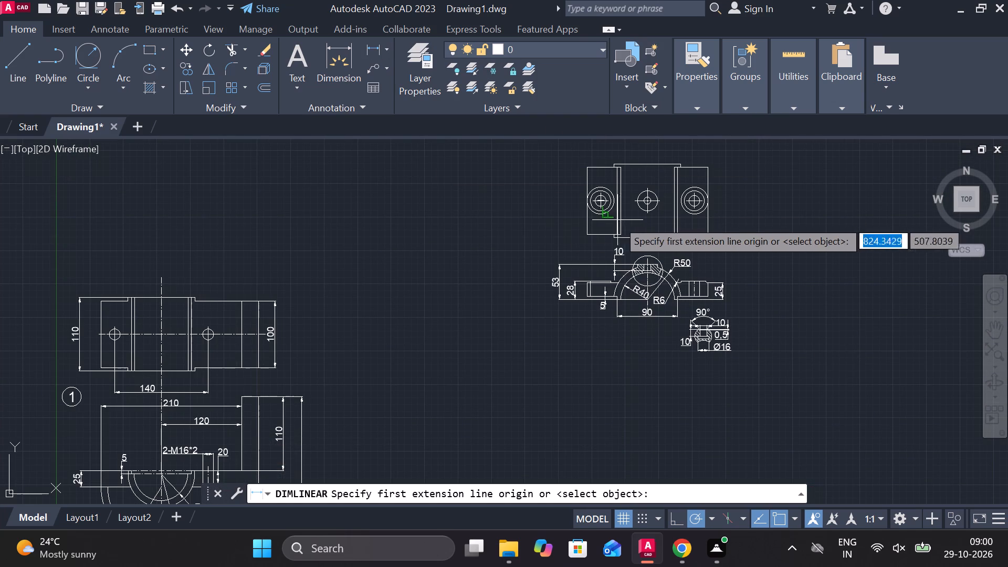
{"action": "scroll", "coordinate": [670, 233], "scroll_direction": "up", "scroll_amount": 3}
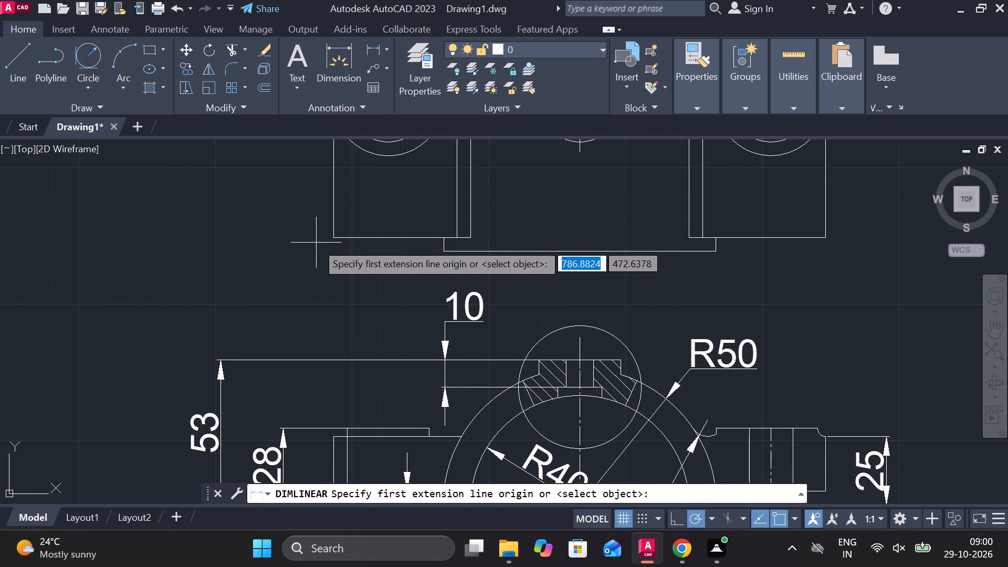
{"action": "double_click", "coordinate": [323, 239]}
{"action": "left_click", "coordinate": [833, 237]}
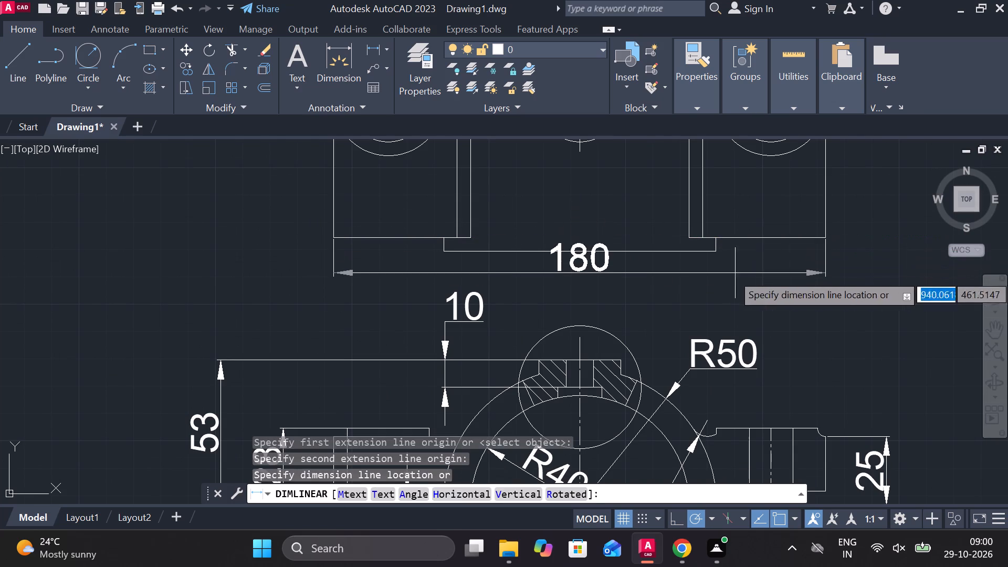
{"action": "left_click", "coordinate": [610, 287]}
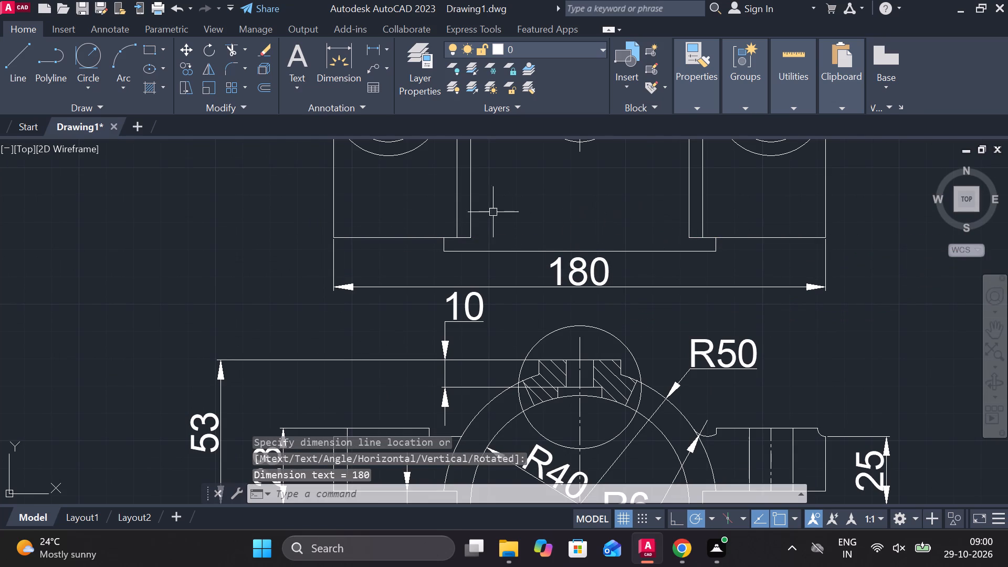
Fillet the top view's lower-left outer corner with a radius of 4.
{"action": "middle_click_drag", "start_coordinate": [508, 215], "coordinate": [566, 265]}
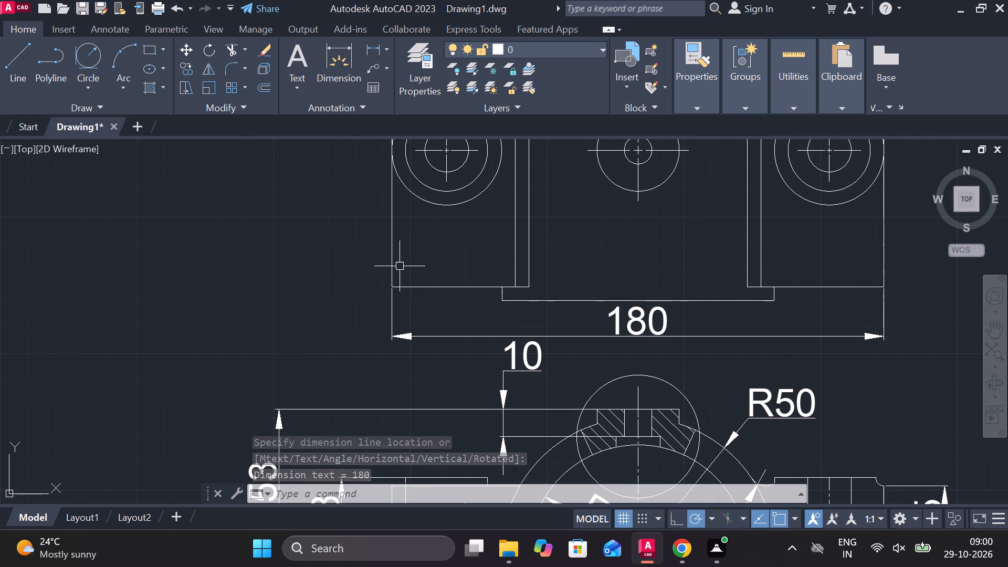
{"action": "key", "text": "Escape"}
{"action": "type", "text": "F R"}
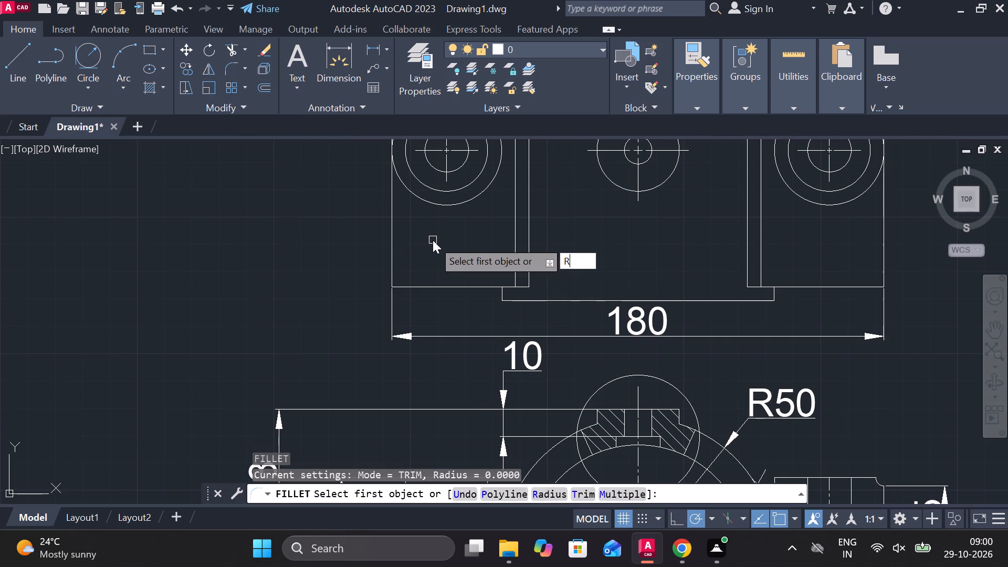
{"action": "key", "text": "space"}
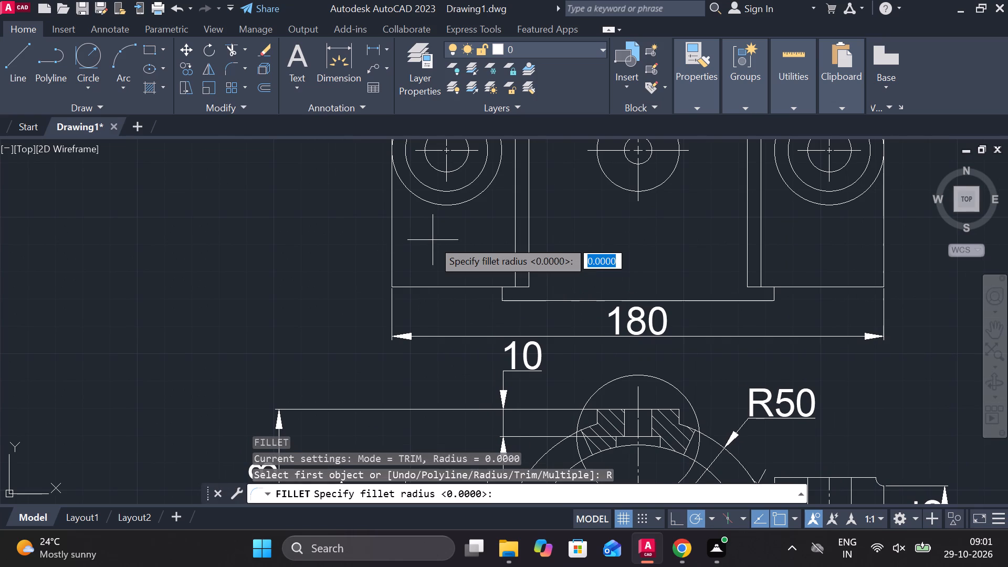
{"action": "type", "text": "4"}
{"action": "key", "text": "space"}
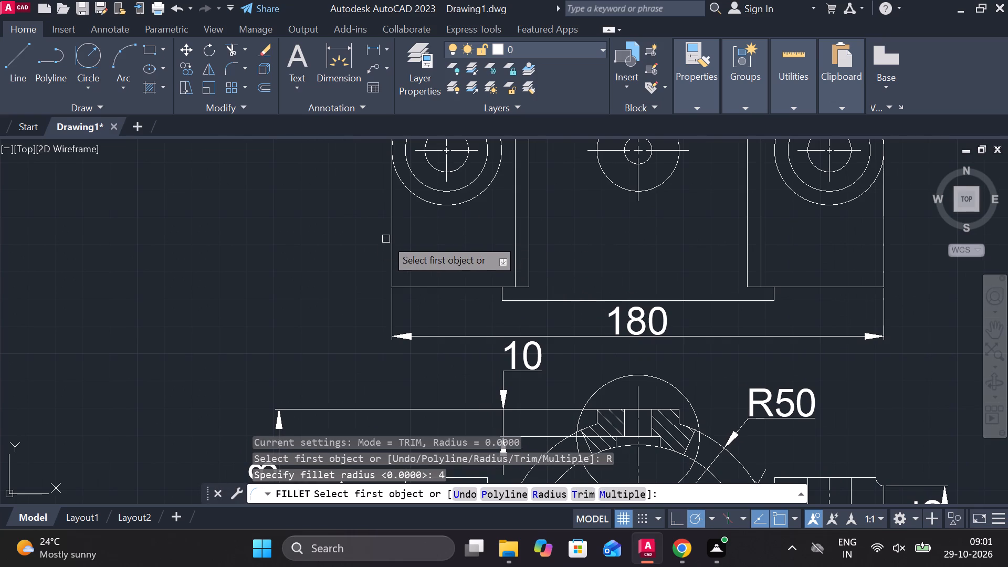
{"action": "left_click", "coordinate": [391, 236]}
{"action": "left_click", "coordinate": [403, 291]}
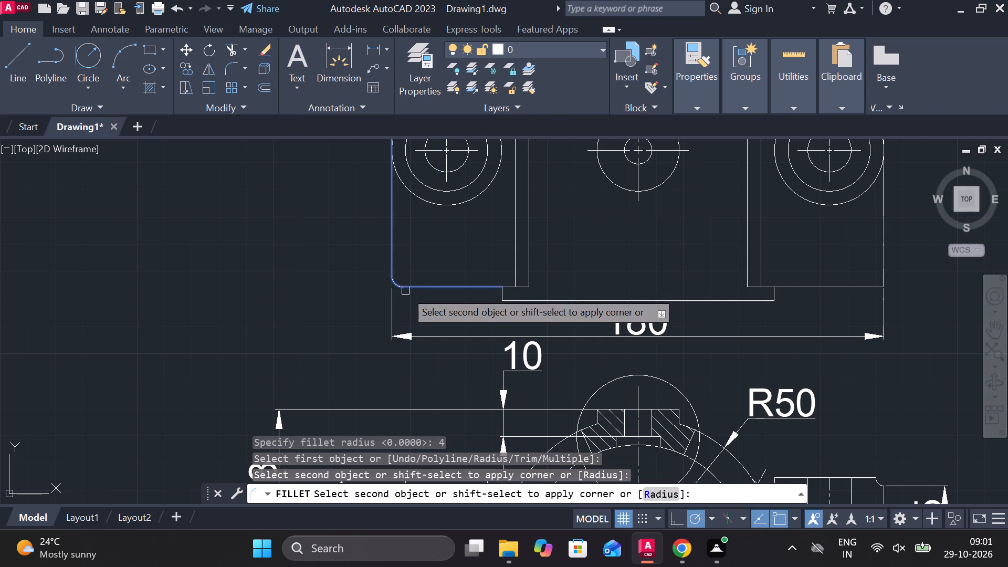
{"action": "left_click", "coordinate": [405, 291]}
Erase the overall width dimension below the top view.
{"action": "left_click", "coordinate": [663, 325]}
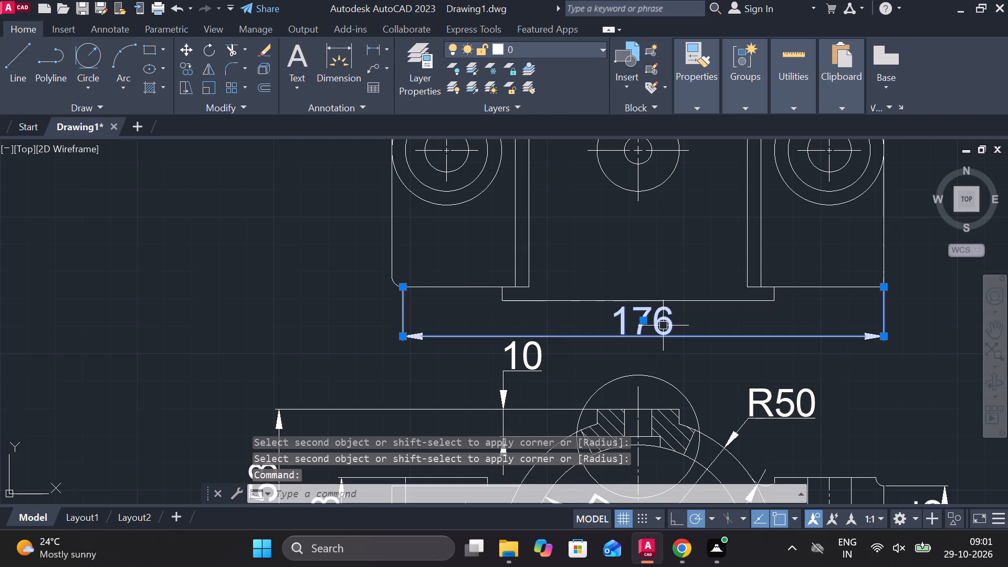
{"action": "type", "text": "E"}
{"action": "key", "text": "space"}
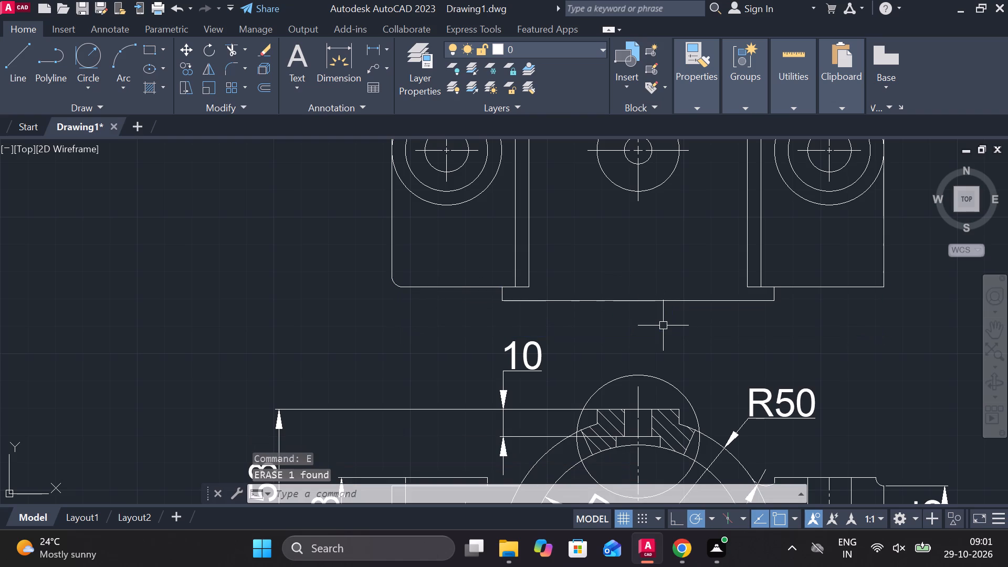
{"action": "key", "text": "Escape"}
Fillet the top view's lower-right outer corner with a radius of 4.
{"action": "type", "text": "F R"}
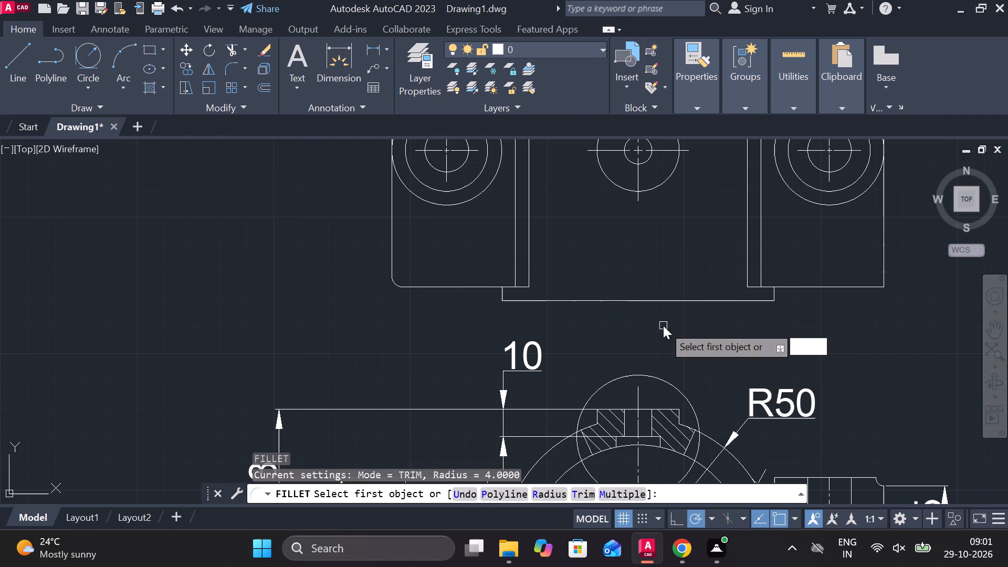
{"action": "key", "text": "space"}
{"action": "key", "text": "space"}
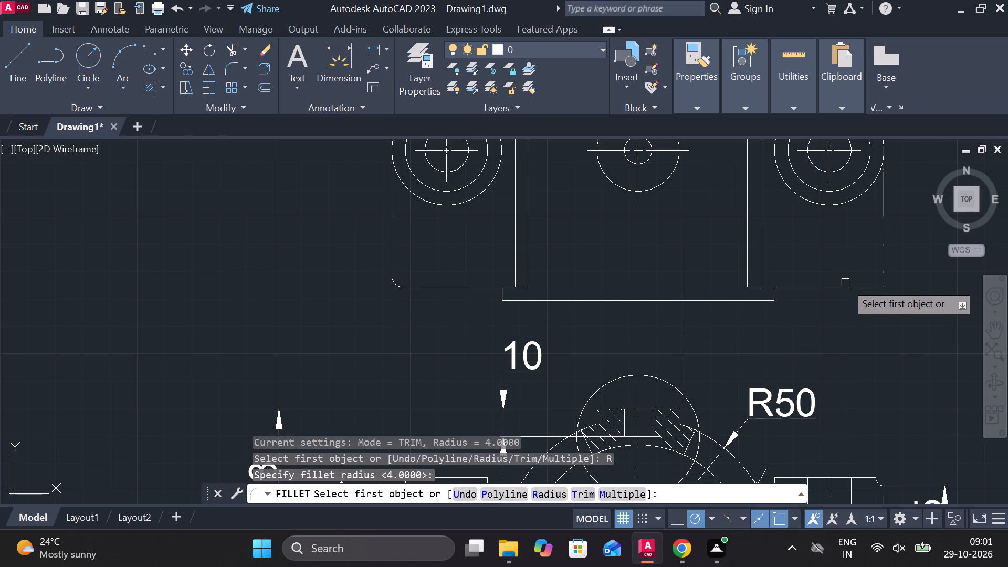
{"action": "left_click", "coordinate": [852, 291]}
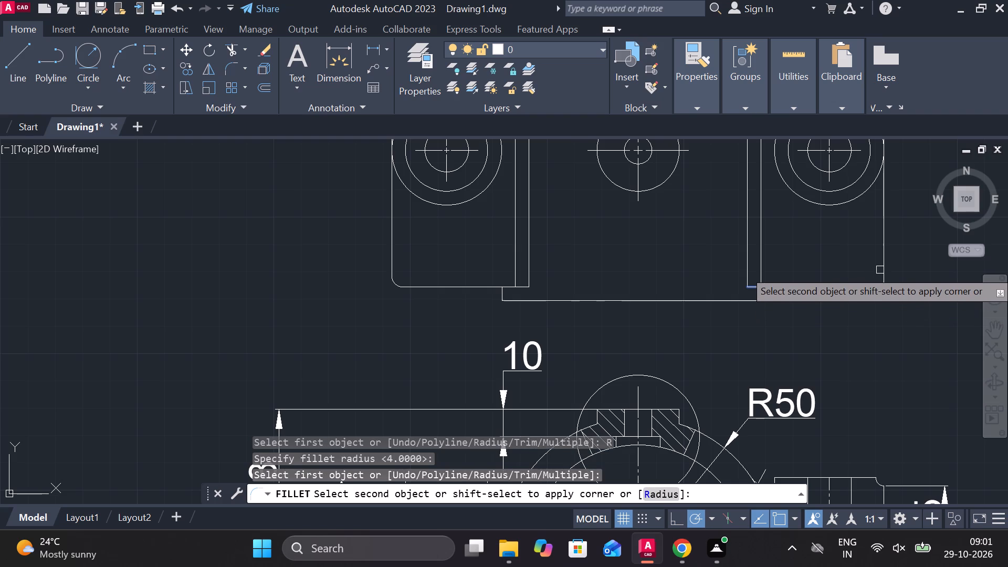
{"action": "left_click", "coordinate": [885, 266]}
Fillet the top view's upper-left and upper-right outer corners with a radius of 4.
{"action": "scroll", "coordinate": [883, 266], "scroll_direction": "down", "scroll_amount": 1}
{"action": "middle_click_drag", "start_coordinate": [841, 266], "coordinate": [778, 361]}
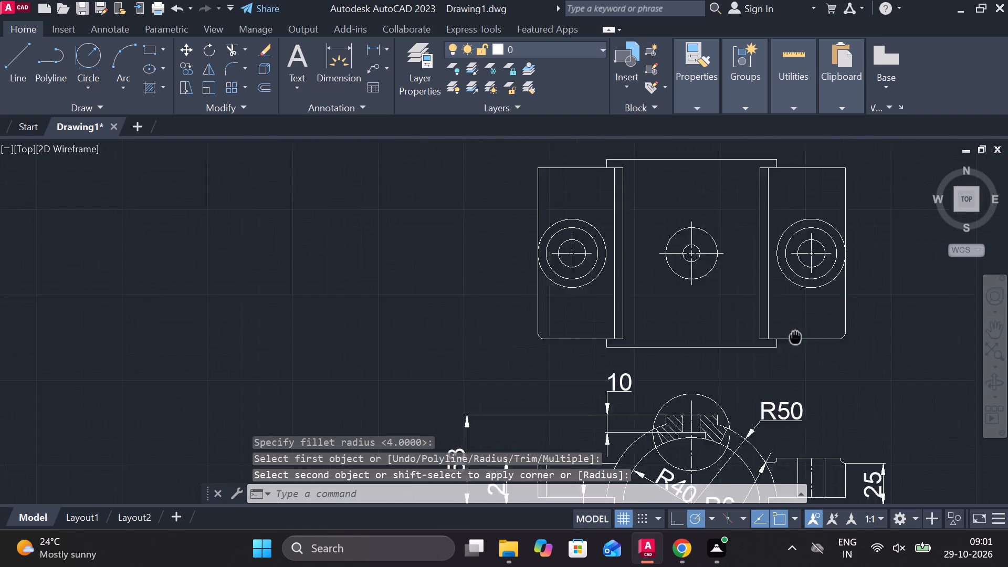
{"action": "middle_click_drag", "start_coordinate": [778, 361], "coordinate": [740, 385]}
{"action": "scroll", "coordinate": [461, 222], "scroll_direction": "up", "scroll_amount": 3}
{"action": "key", "text": "space"}
{"action": "left_click", "coordinate": [556, 242]}
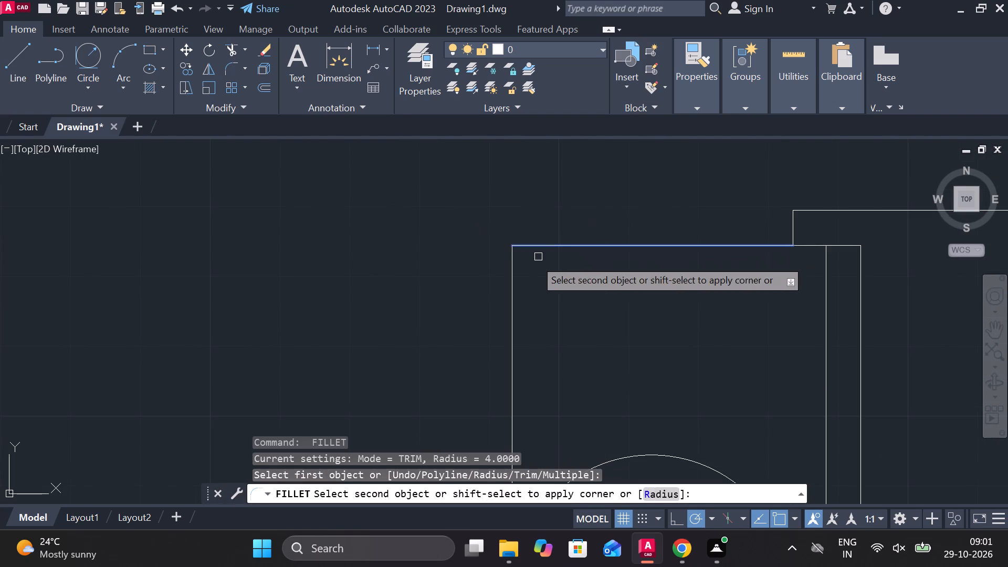
{"action": "left_click", "coordinate": [514, 259]}
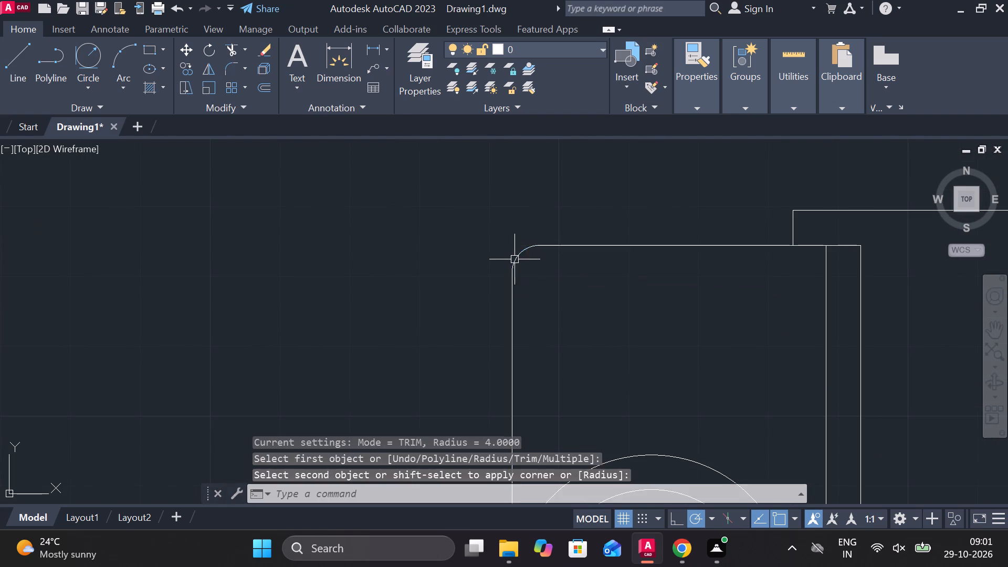
{"action": "scroll", "coordinate": [533, 259], "scroll_direction": "down", "scroll_amount": 4}
{"action": "scroll", "coordinate": [743, 253], "scroll_direction": "up", "scroll_amount": 2}
{"action": "key", "text": "space"}
{"action": "left_click", "coordinate": [653, 262]}
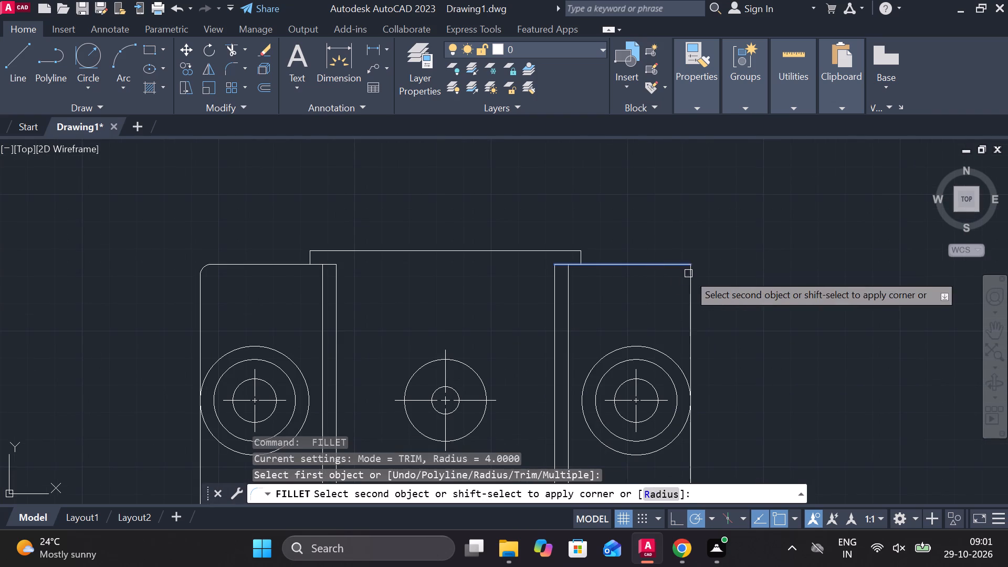
{"action": "left_click", "coordinate": [693, 276]}
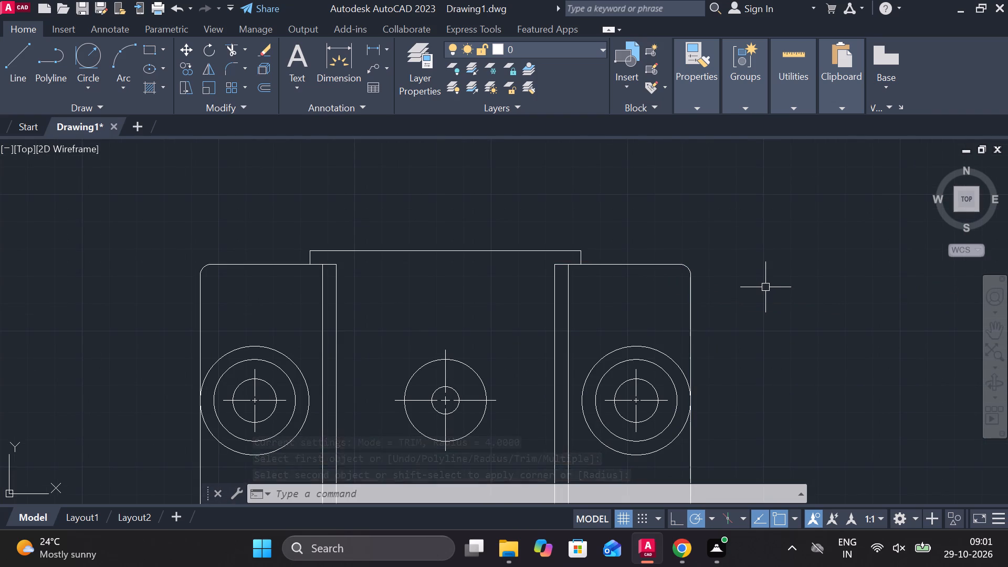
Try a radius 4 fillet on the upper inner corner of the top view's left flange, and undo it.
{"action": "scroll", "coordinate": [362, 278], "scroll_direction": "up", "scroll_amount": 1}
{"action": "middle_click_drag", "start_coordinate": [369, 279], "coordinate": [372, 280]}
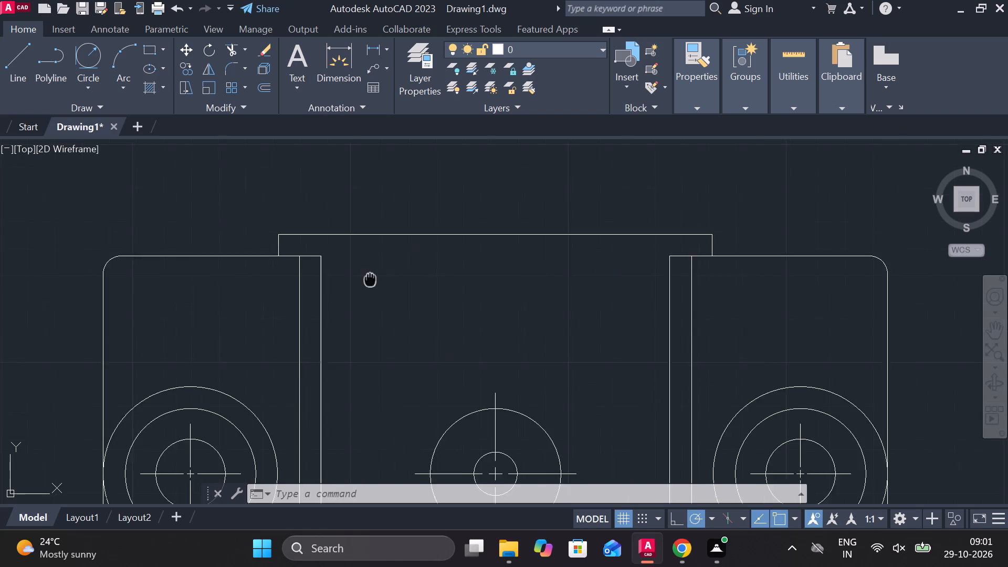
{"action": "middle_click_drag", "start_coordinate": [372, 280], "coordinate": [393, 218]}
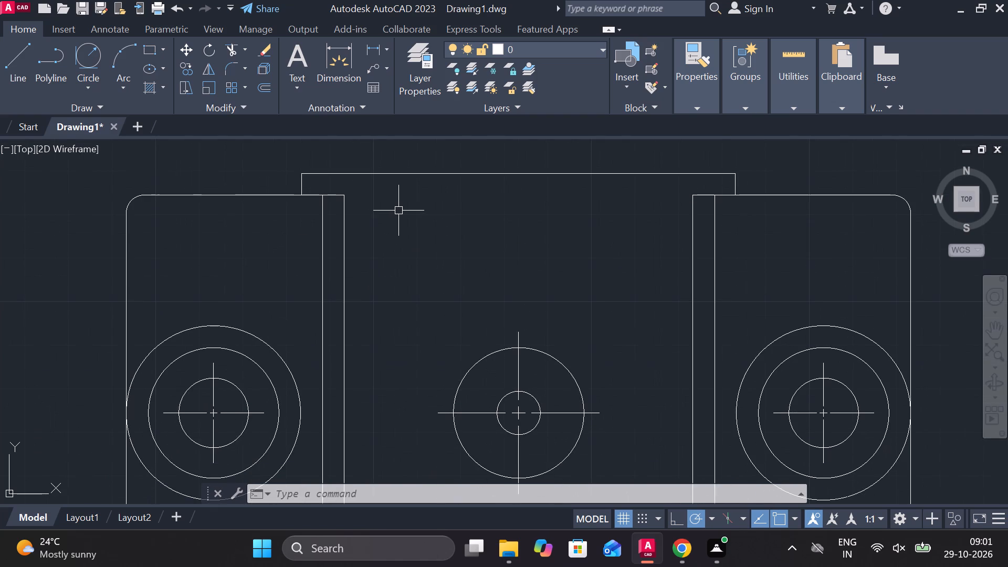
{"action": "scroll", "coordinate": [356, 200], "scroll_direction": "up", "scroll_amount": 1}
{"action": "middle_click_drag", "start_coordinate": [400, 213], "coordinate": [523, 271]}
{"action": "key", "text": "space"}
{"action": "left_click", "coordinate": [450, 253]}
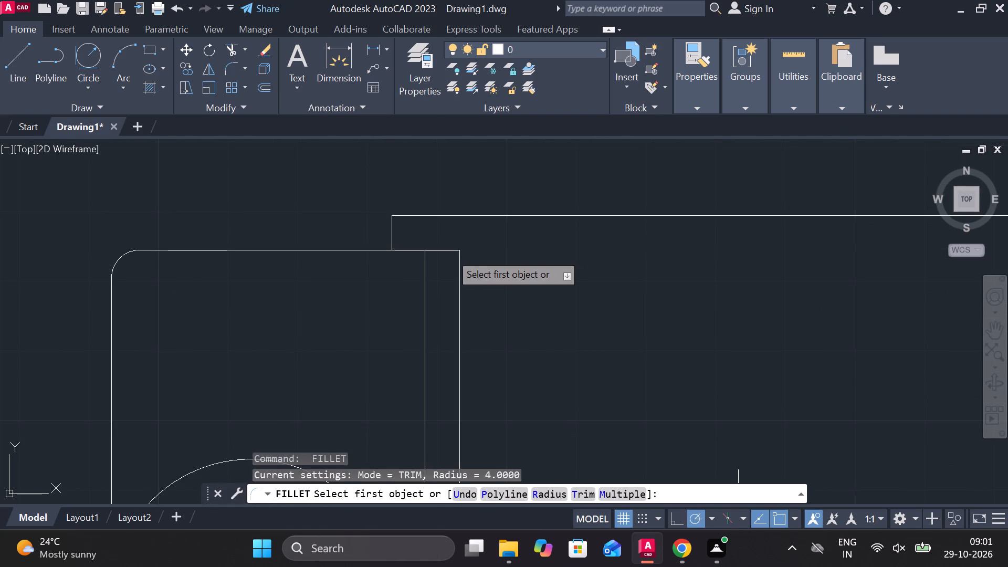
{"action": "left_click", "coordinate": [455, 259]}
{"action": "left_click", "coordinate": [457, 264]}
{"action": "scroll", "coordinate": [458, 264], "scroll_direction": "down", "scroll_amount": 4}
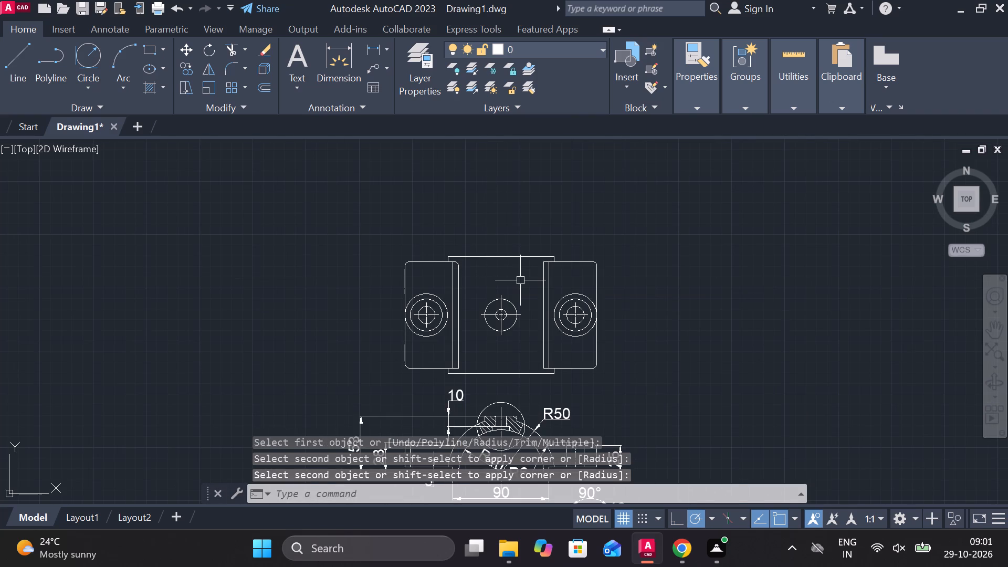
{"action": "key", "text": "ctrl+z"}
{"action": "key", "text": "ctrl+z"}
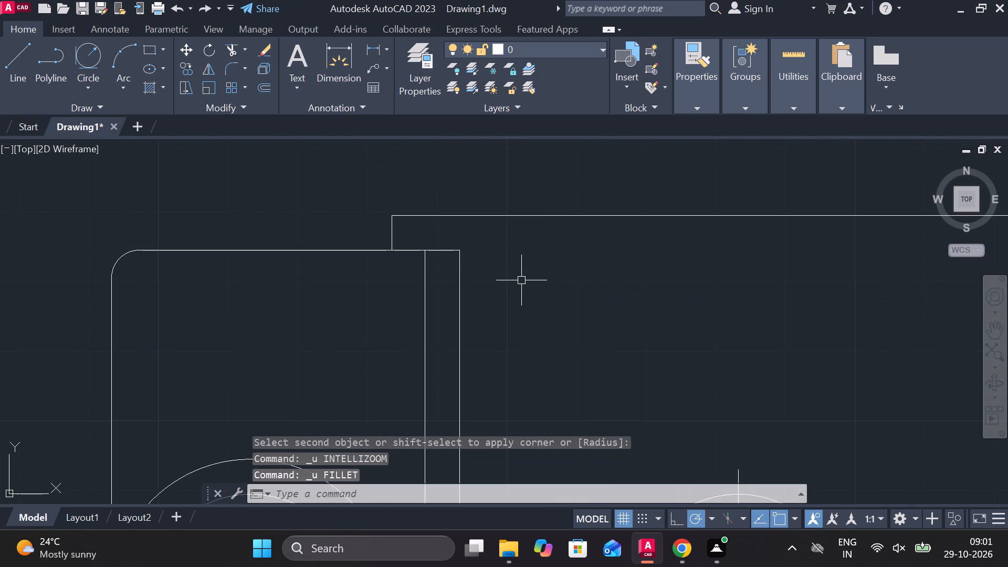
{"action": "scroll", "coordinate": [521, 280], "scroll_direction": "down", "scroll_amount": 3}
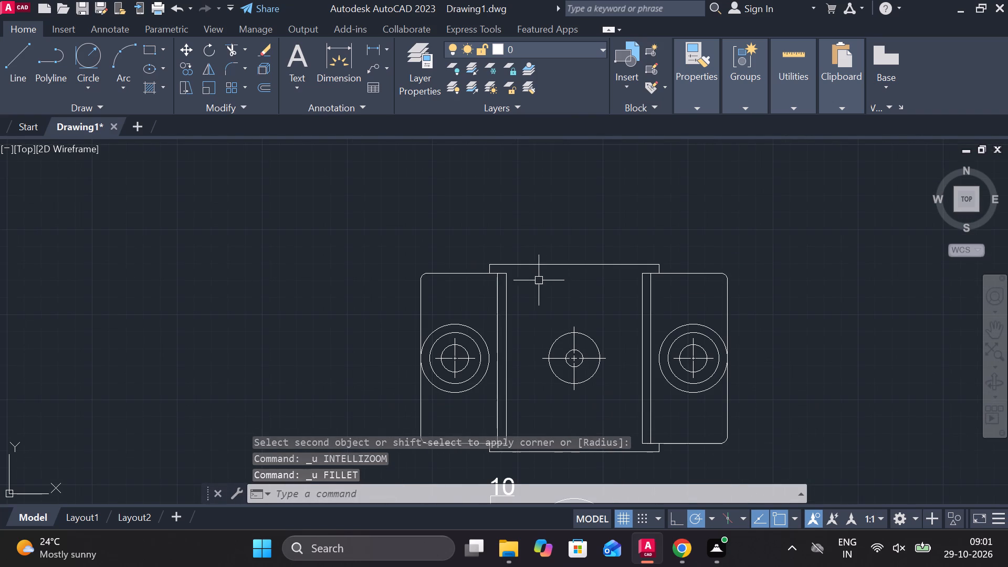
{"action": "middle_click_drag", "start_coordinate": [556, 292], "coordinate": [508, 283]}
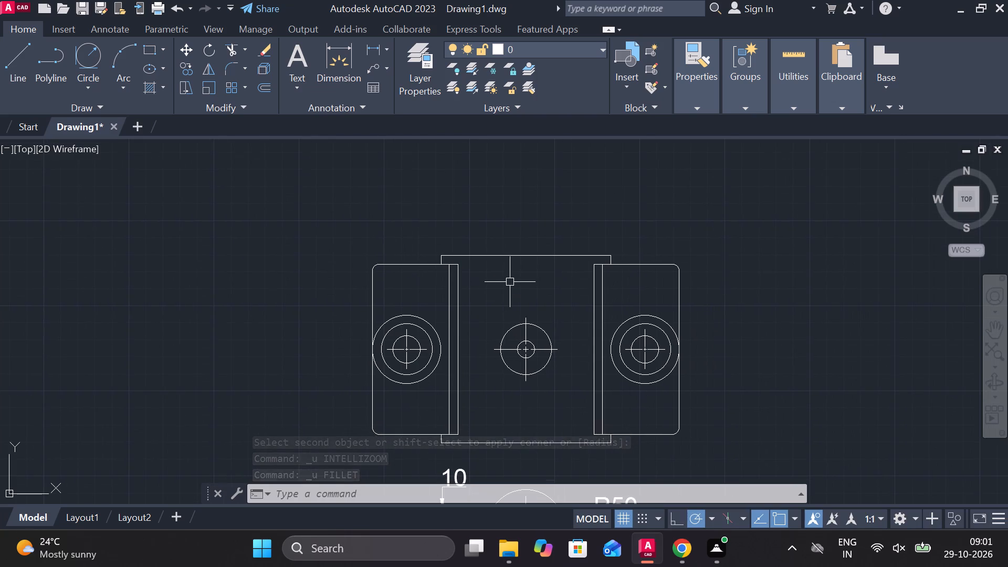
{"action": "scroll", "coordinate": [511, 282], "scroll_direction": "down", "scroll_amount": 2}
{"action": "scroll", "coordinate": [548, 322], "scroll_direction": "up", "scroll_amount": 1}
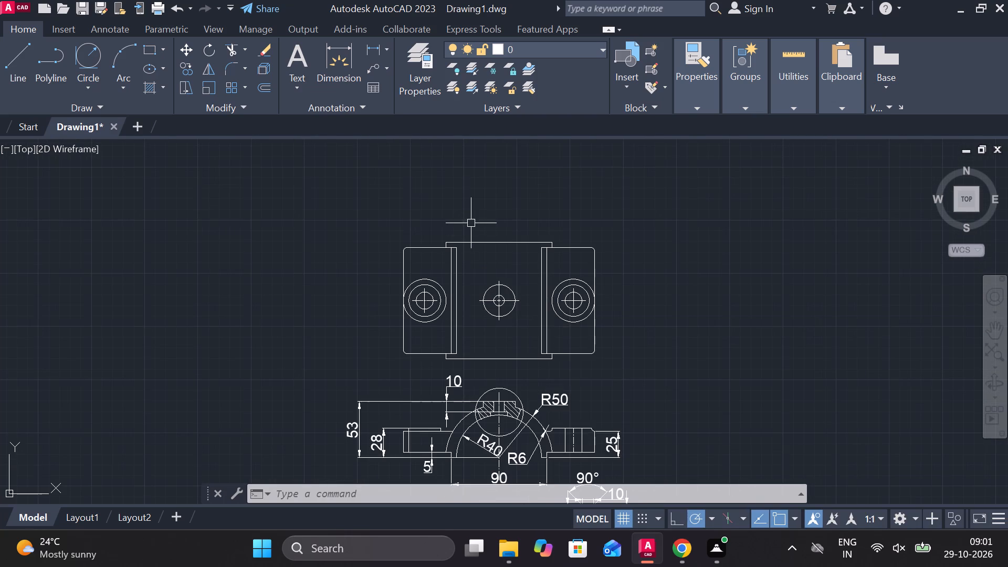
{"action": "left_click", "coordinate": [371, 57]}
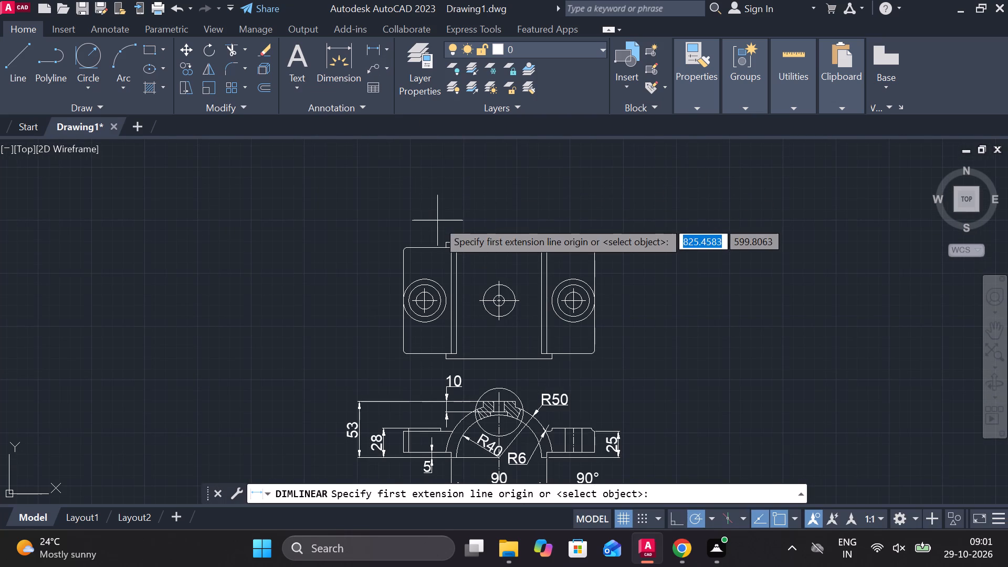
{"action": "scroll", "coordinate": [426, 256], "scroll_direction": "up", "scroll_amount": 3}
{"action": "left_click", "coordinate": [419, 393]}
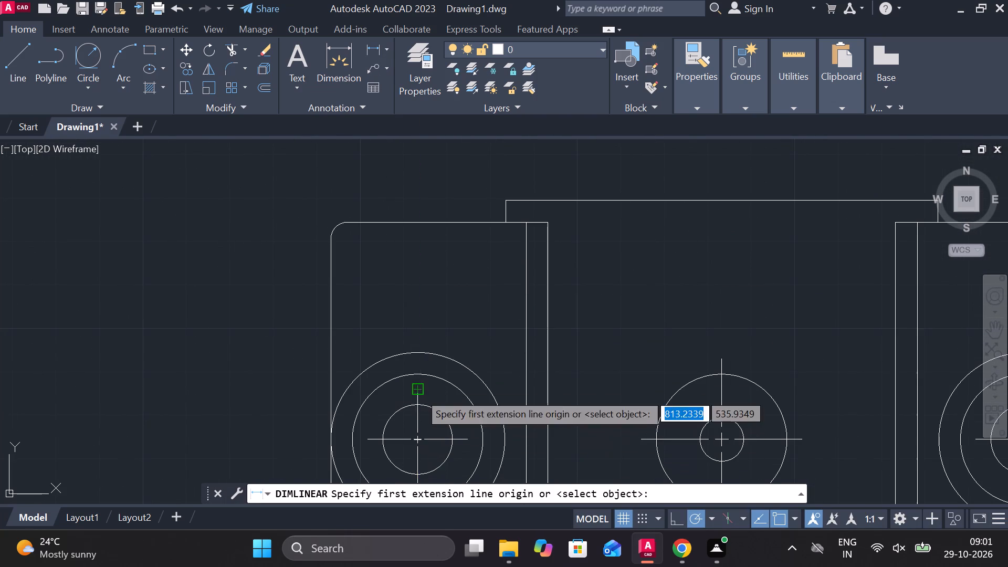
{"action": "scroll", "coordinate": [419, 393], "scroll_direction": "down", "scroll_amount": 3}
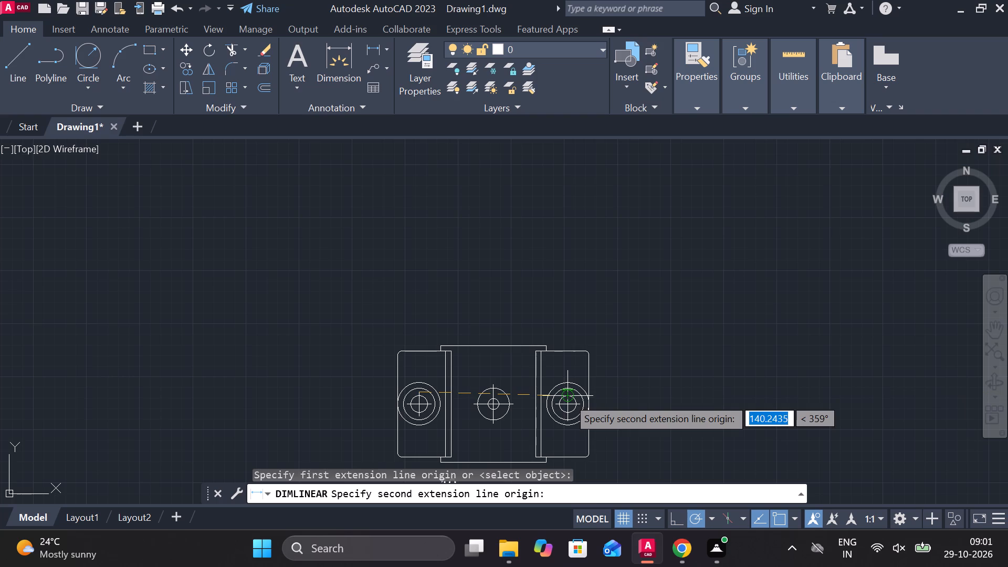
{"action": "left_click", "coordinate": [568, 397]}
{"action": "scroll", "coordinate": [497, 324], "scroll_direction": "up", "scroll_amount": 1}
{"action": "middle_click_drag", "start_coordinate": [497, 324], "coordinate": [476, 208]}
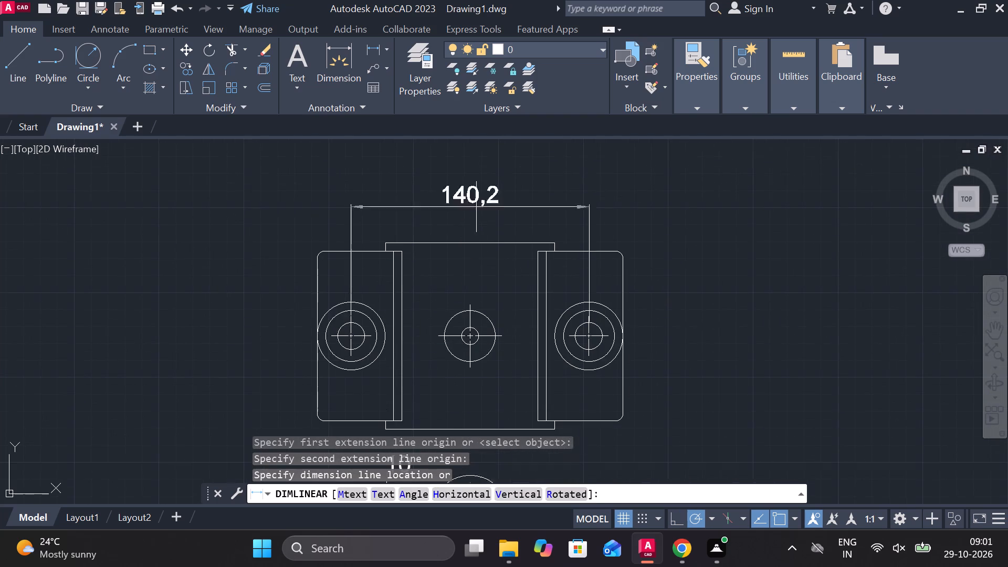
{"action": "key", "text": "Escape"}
Add a horizontal linear dimension between the centres of the left and right flange holes, placed above the top view.
{"action": "key", "text": "space"}
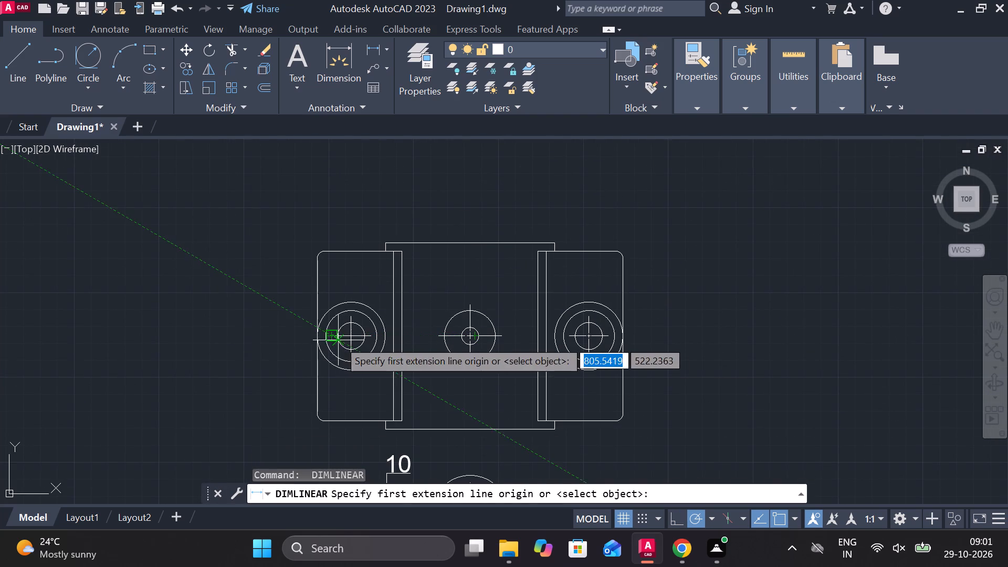
{"action": "left_click", "coordinate": [352, 337]}
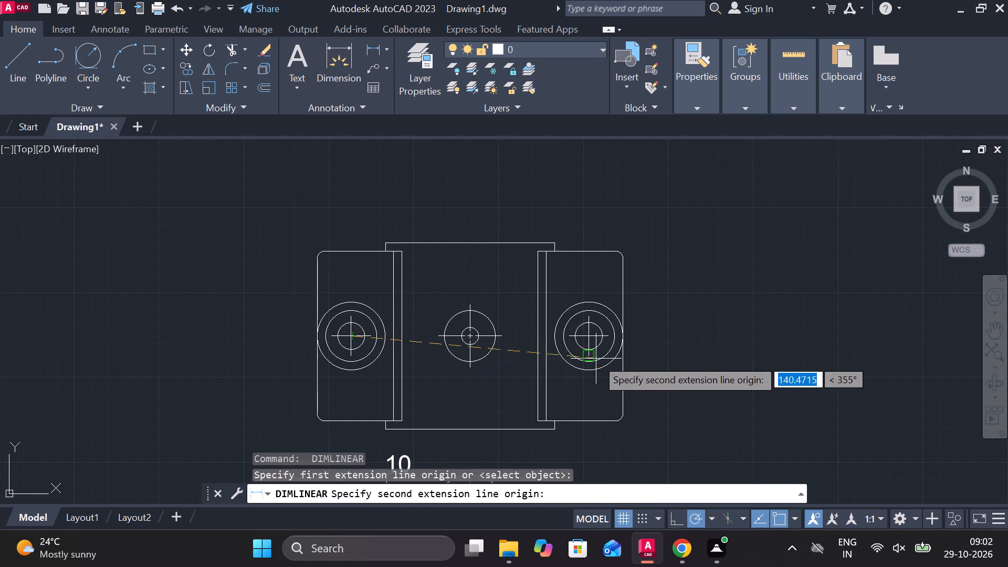
{"action": "left_click", "coordinate": [589, 339]}
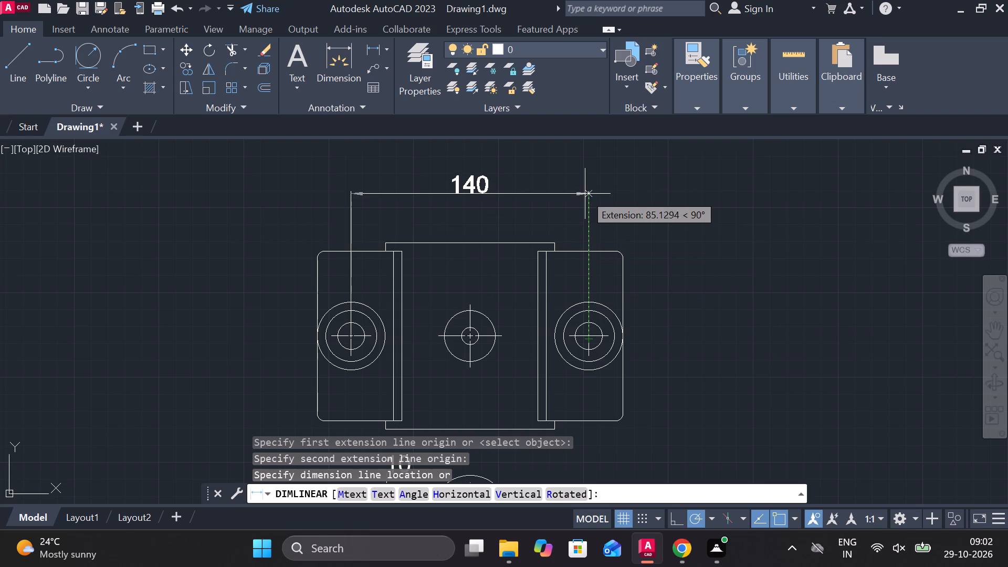
{"action": "left_click", "coordinate": [585, 188]}
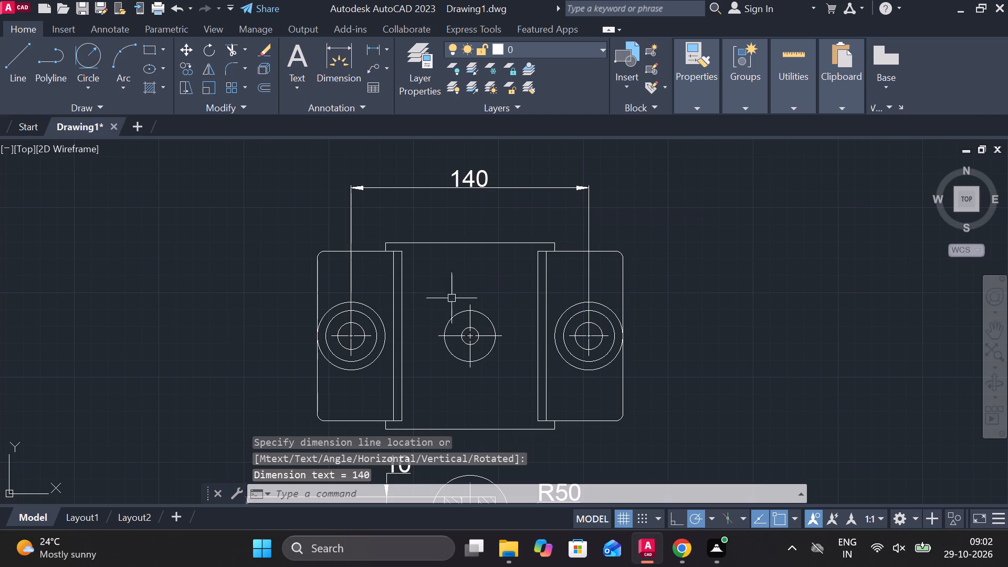
Add a vertical linear dimension between the left flange's upper and lower edges, placed left of the top view.
{"action": "middle_click_drag", "start_coordinate": [436, 299], "coordinate": [580, 222]}
{"action": "key", "text": "space"}
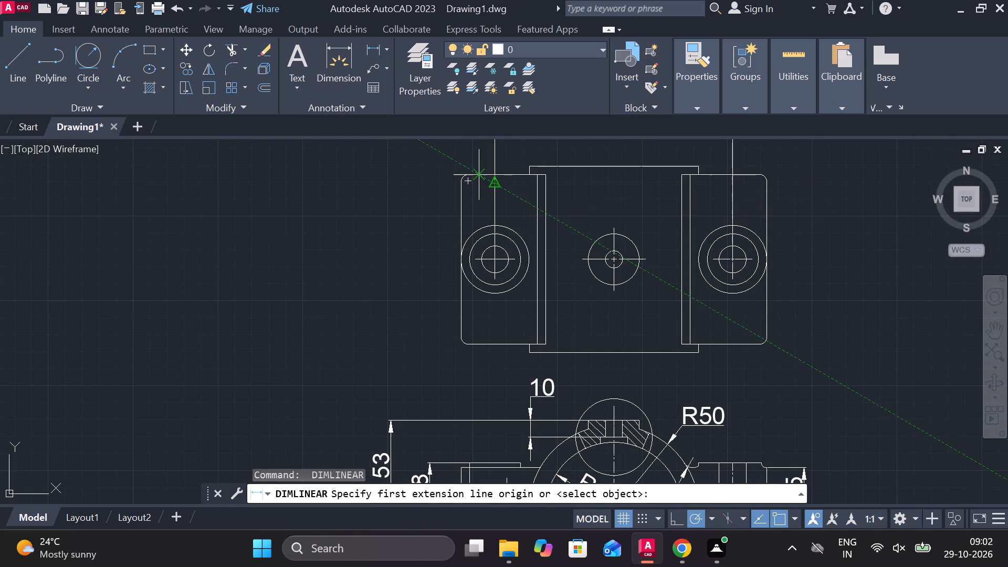
{"action": "left_click", "coordinate": [477, 174]}
{"action": "left_click", "coordinate": [485, 344]}
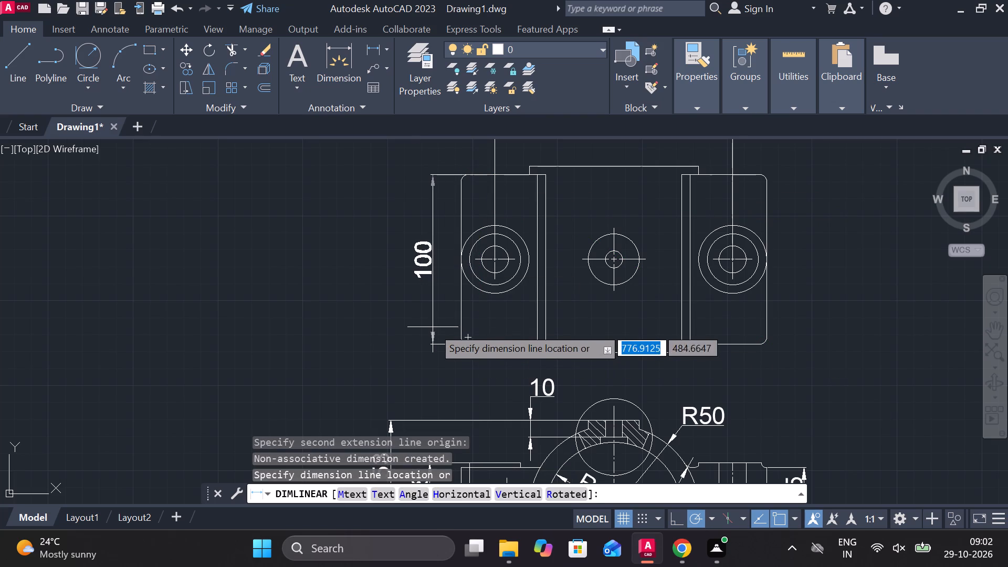
{"action": "left_click", "coordinate": [386, 317]}
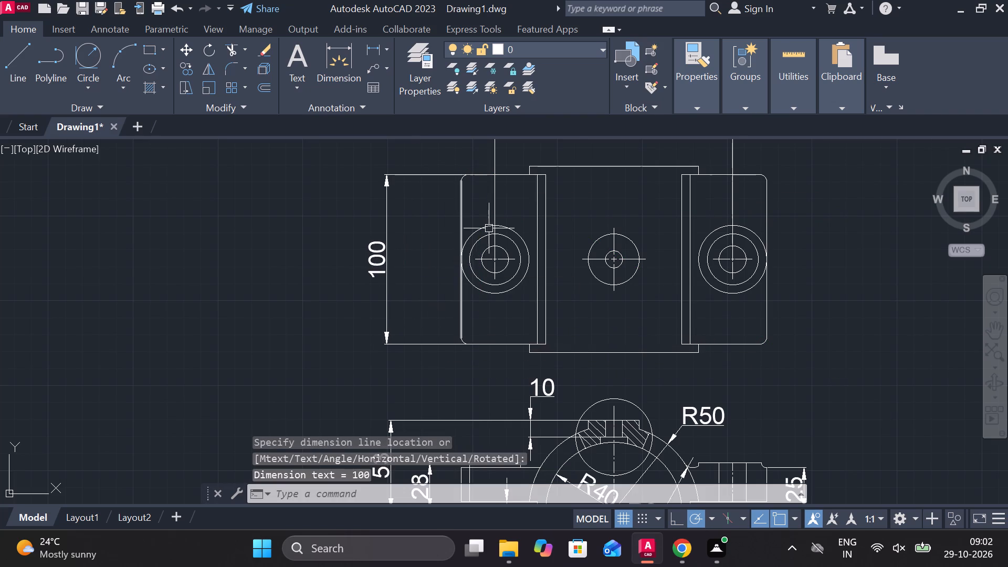
Add a vertical linear dimension across the left flange's middle concentric circle, placed between the flange and its overall height dimension.
{"action": "scroll", "coordinate": [489, 228], "scroll_direction": "up", "scroll_amount": 2}
{"action": "key", "text": "space"}
{"action": "left_click", "coordinate": [495, 243]}
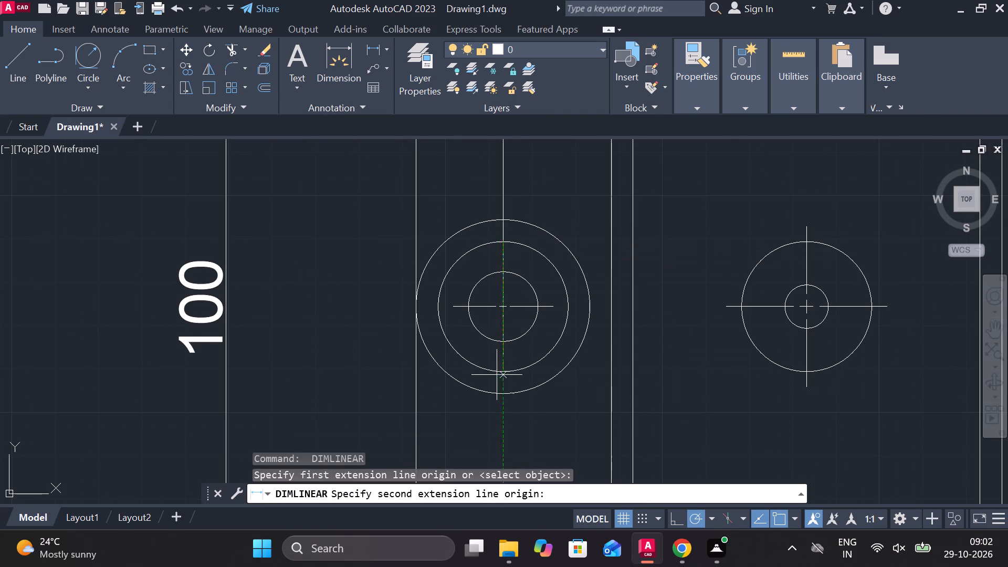
{"action": "left_click", "coordinate": [500, 374]}
{"action": "scroll", "coordinate": [439, 361], "scroll_direction": "down", "scroll_amount": 2}
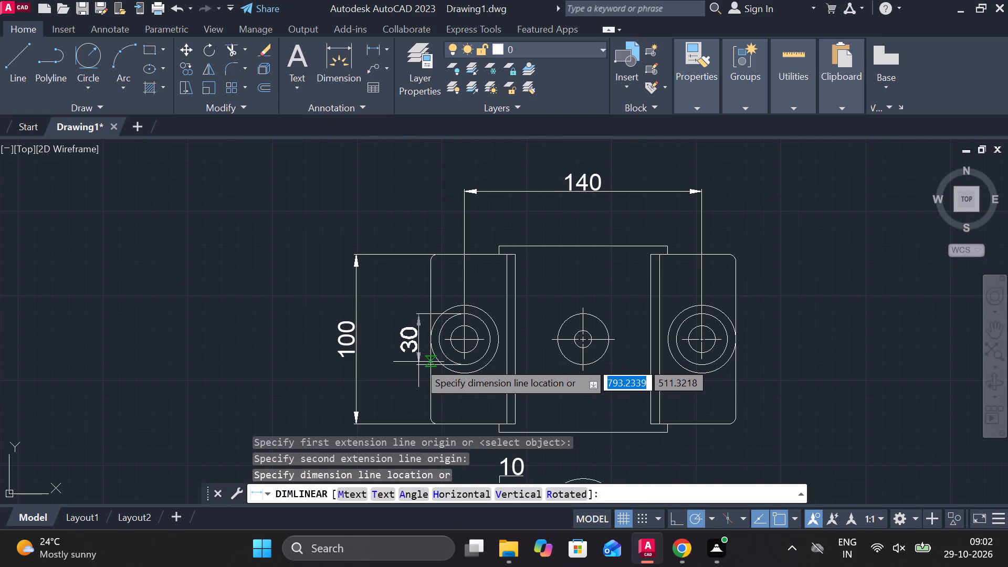
{"action": "left_click", "coordinate": [405, 347]}
Insert the diameter symbol Ø before the text of the left flange's middle-circle dimension.
{"action": "double_click", "coordinate": [401, 345]}
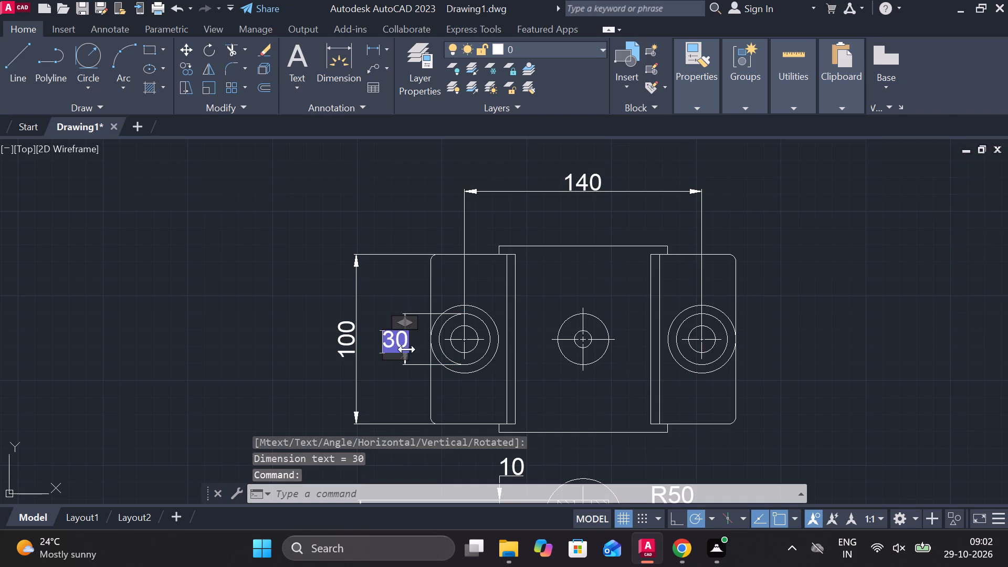
{"action": "left_click", "coordinate": [671, 91]}
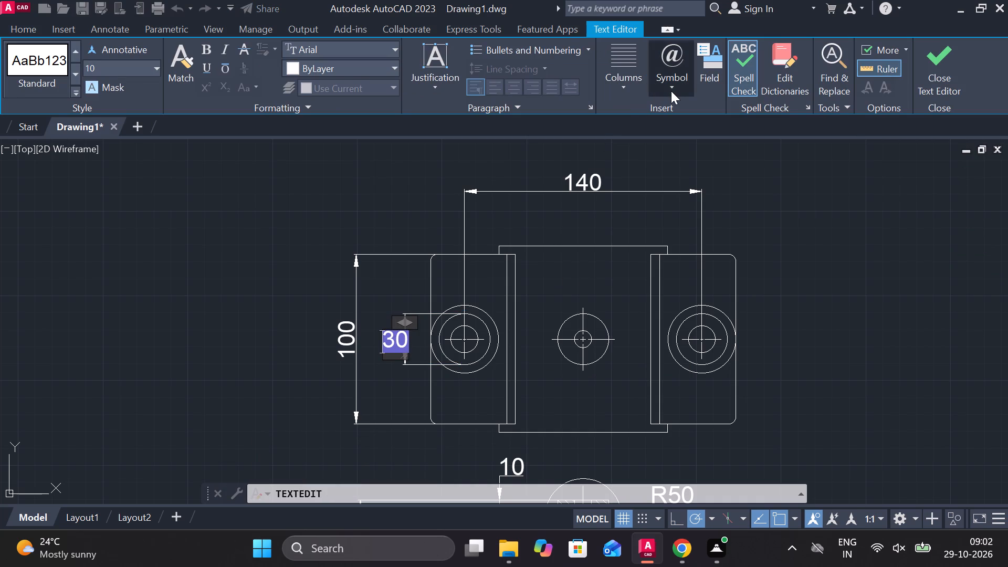
{"action": "left_click", "coordinate": [703, 156]}
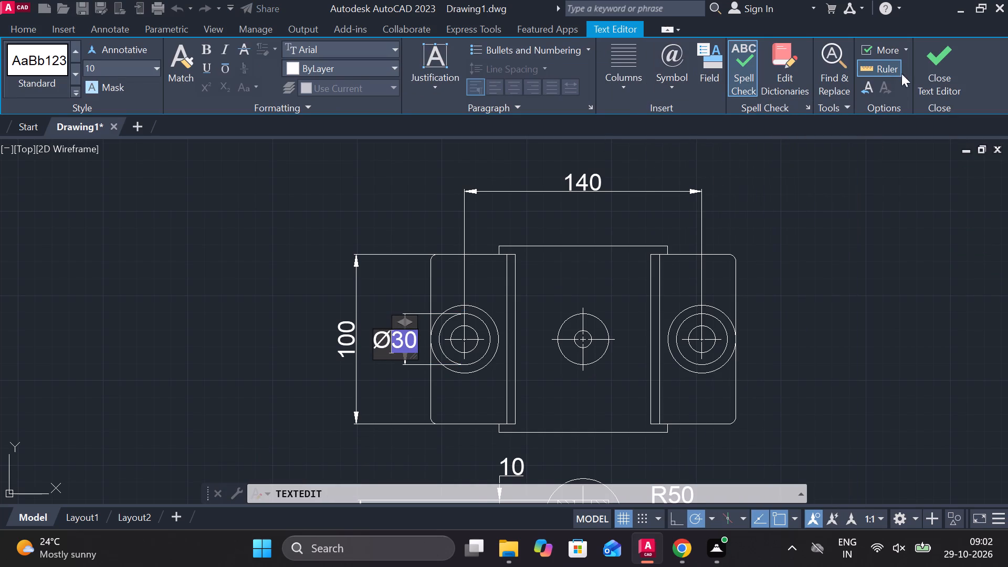
{"action": "left_click", "coordinate": [935, 58]}
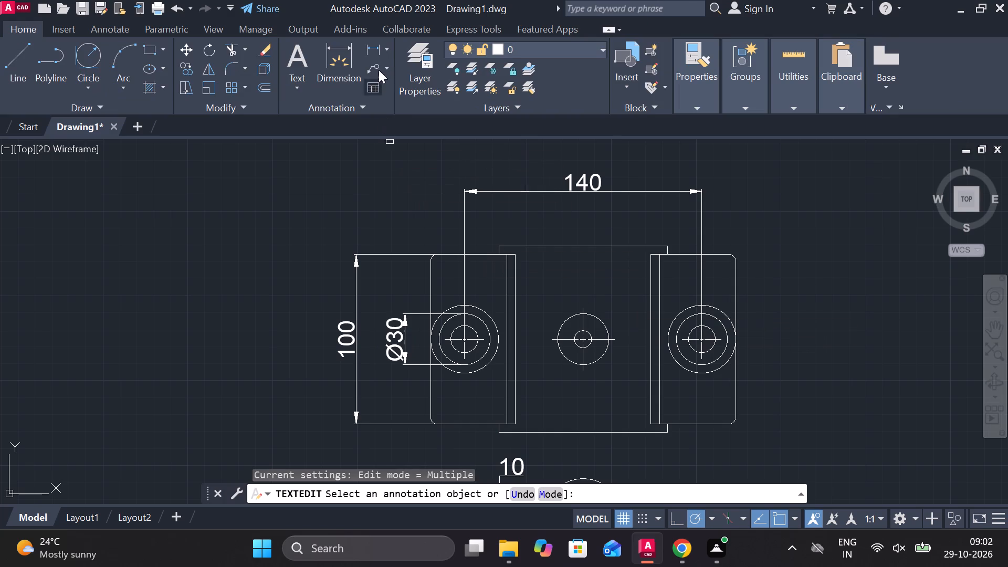
Add a radius dimension to the left flange's rounded lower-left corner, placed outside and below the top view.
{"action": "left_click", "coordinate": [384, 47]}
{"action": "left_click", "coordinate": [403, 206]}
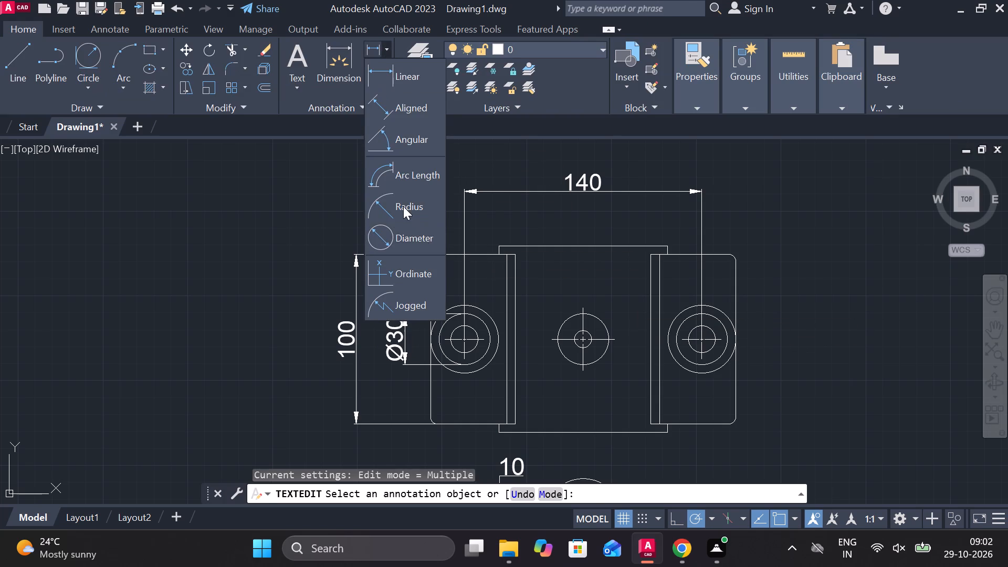
{"action": "middle_click_drag", "start_coordinate": [426, 377], "coordinate": [459, 211]}
{"action": "scroll", "coordinate": [497, 266], "scroll_direction": "up", "scroll_amount": 1}
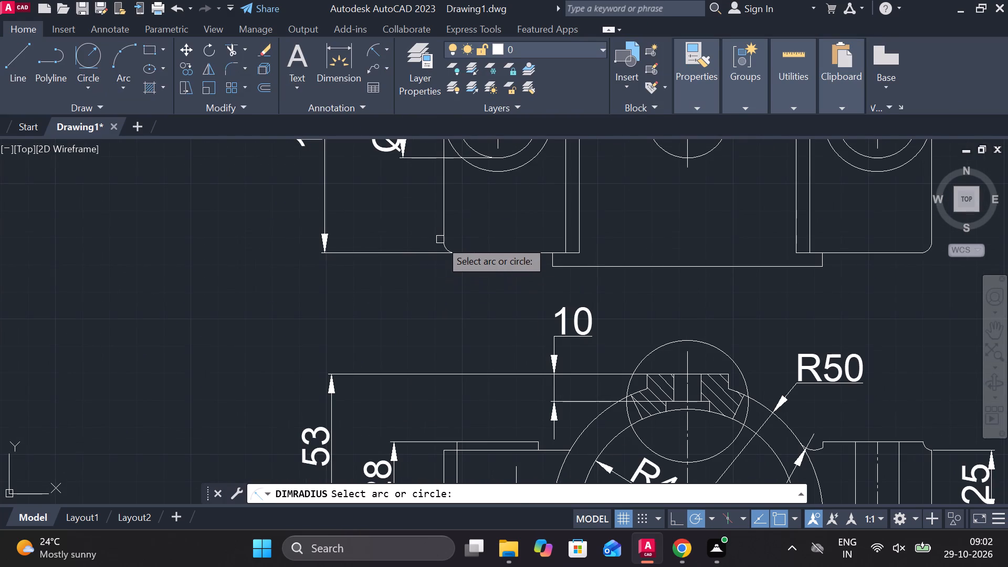
{"action": "left_click", "coordinate": [442, 245]}
{"action": "left_click", "coordinate": [402, 305]}
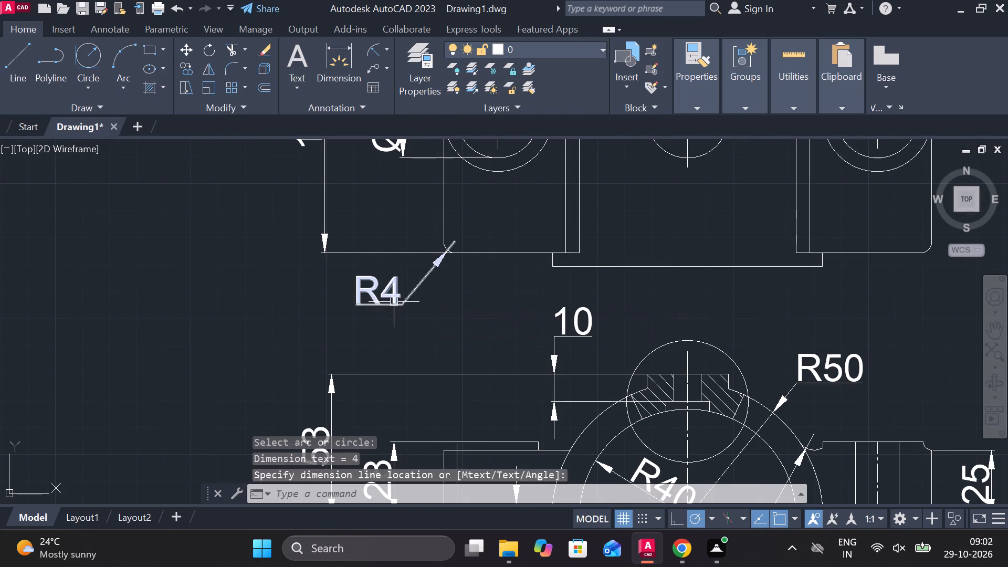
Add the prefix "4-" to the text of the corner radius dimension.
{"action": "double_click", "coordinate": [381, 297]}
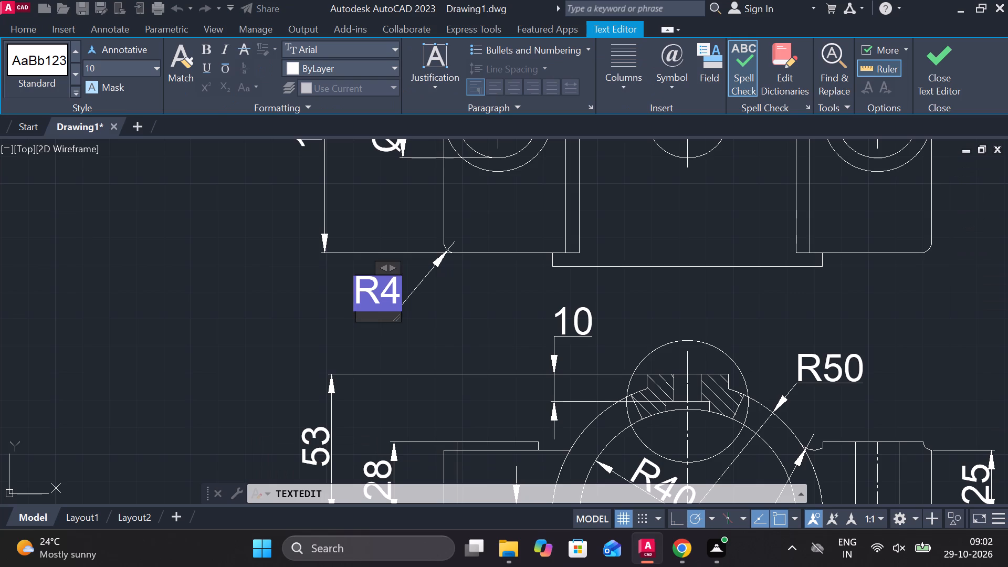
{"action": "key", "text": "4"}
{"action": "key", "text": "minus"}
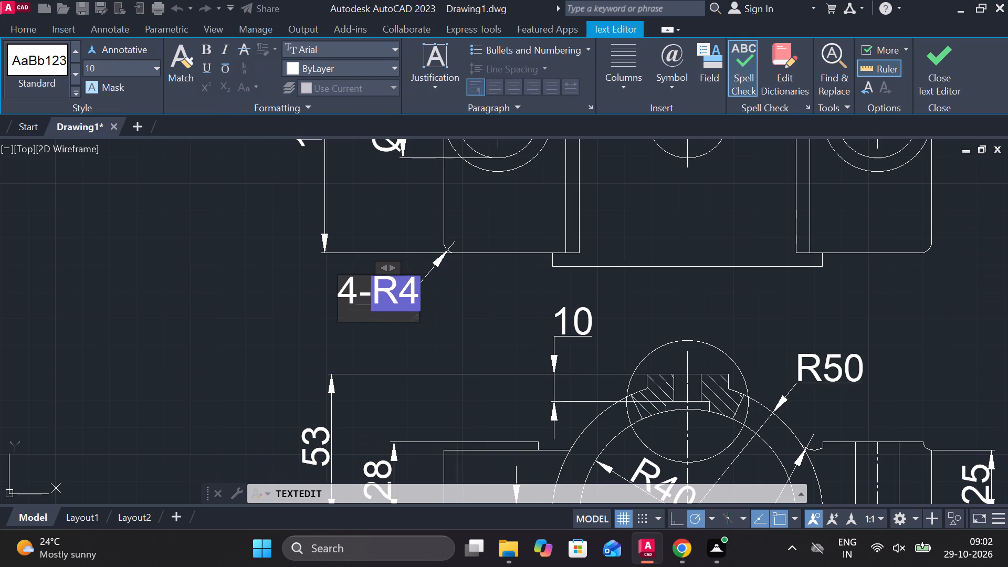
{"action": "left_click", "coordinate": [946, 88]}
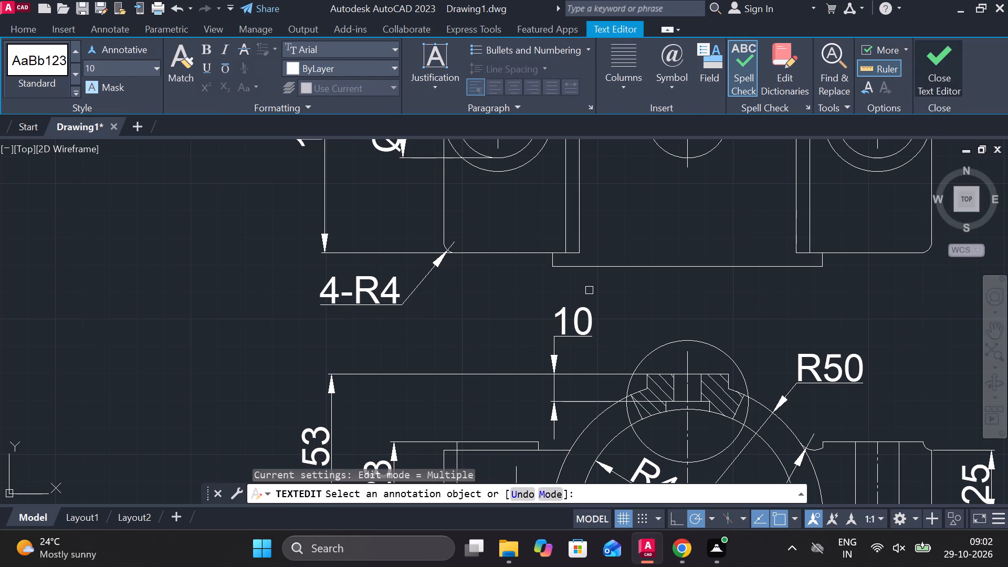
Add a horizontal linear dimension between the outer edges of the left and right flanges, placed below the top view.
{"action": "scroll", "coordinate": [702, 278], "scroll_direction": "down", "scroll_amount": 1}
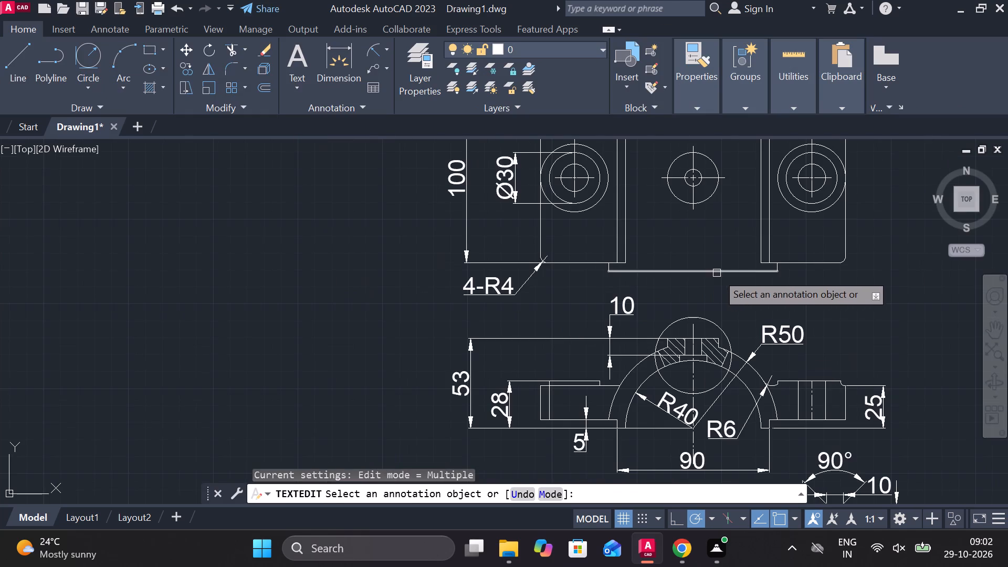
{"action": "left_click", "coordinate": [385, 48]}
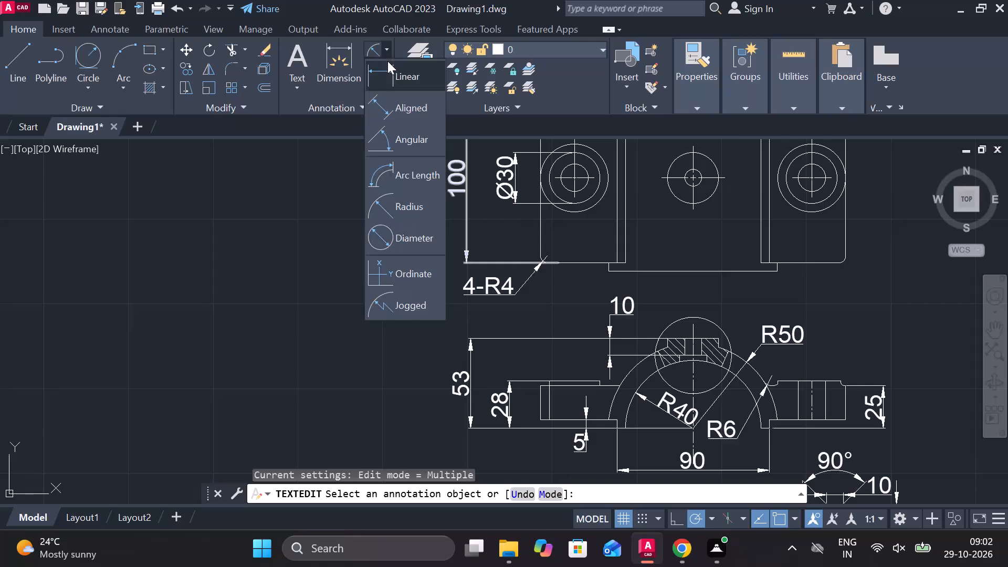
{"action": "left_click", "coordinate": [388, 68]}
{"action": "left_click", "coordinate": [534, 234]}
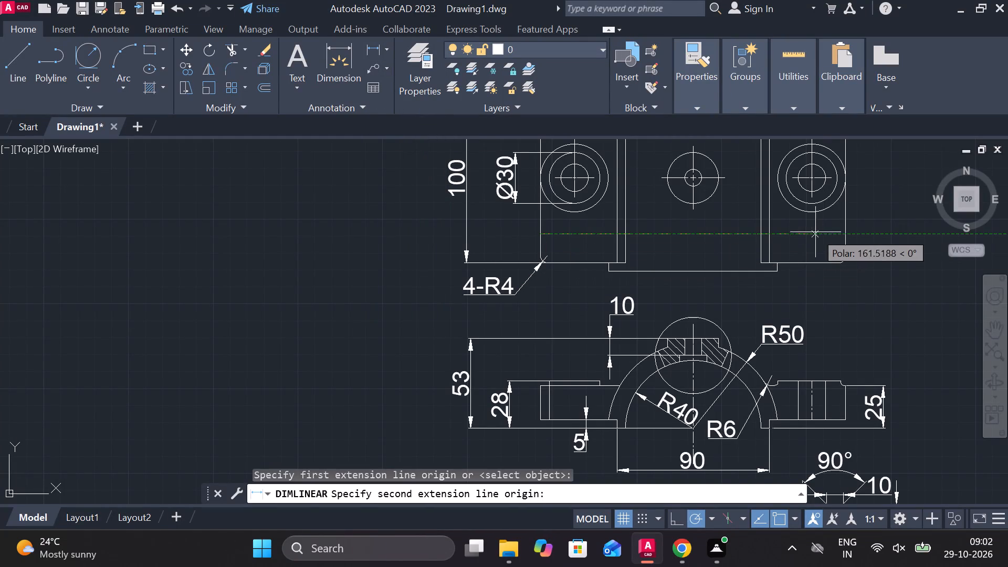
{"action": "left_click", "coordinate": [844, 233]}
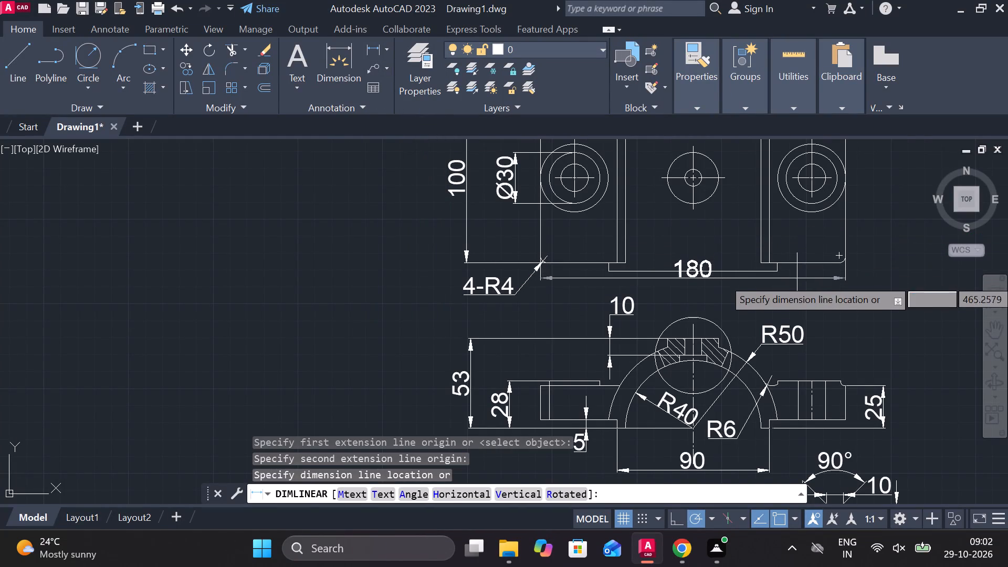
{"action": "scroll", "coordinate": [699, 291], "scroll_direction": "up", "scroll_amount": 1}
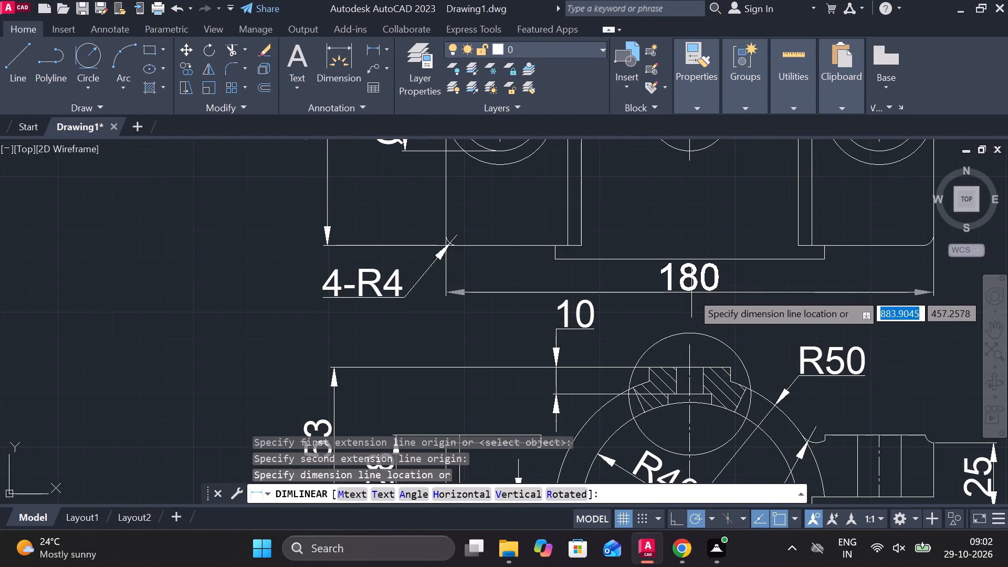
{"action": "left_click", "coordinate": [691, 292]}
Add a vertical linear dimension between the central body's upper and lower edges, placed right of the top view.
{"action": "scroll", "coordinate": [725, 288], "scroll_direction": "down", "scroll_amount": 1}
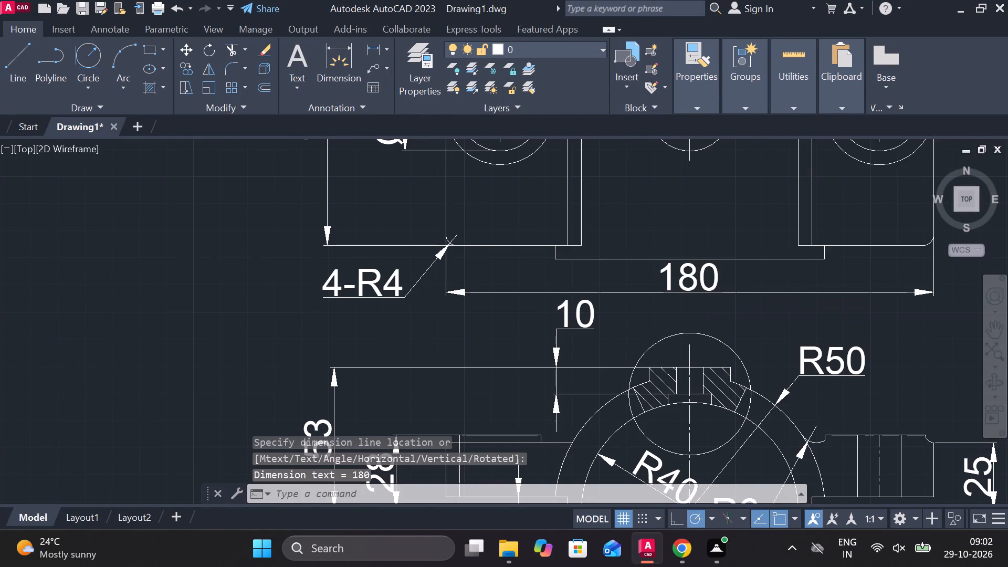
{"action": "middle_click_drag", "start_coordinate": [733, 282], "coordinate": [654, 295]}
{"action": "middle_click_drag", "start_coordinate": [686, 279], "coordinate": [661, 298]}
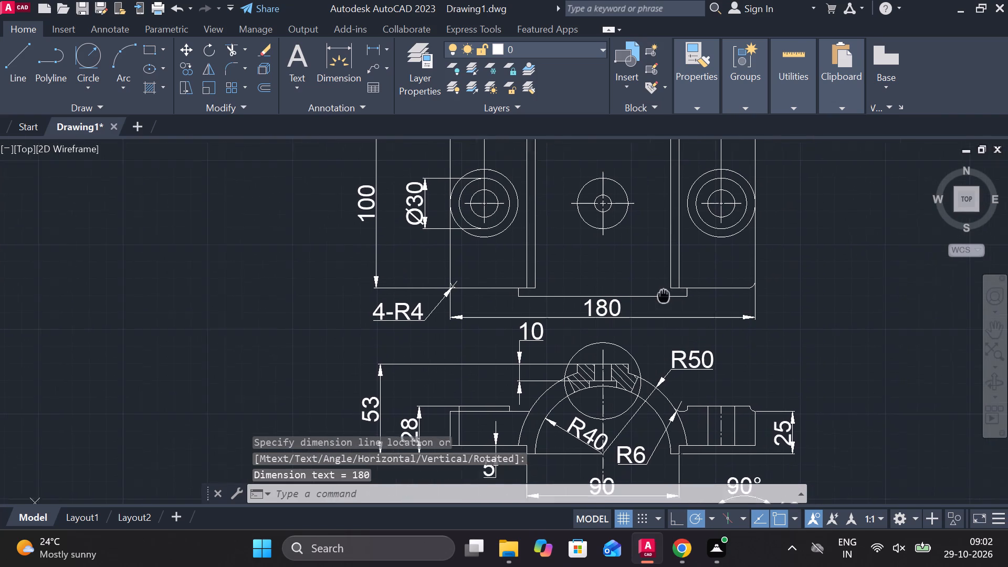
{"action": "middle_click_drag", "start_coordinate": [661, 298], "coordinate": [642, 320]}
{"action": "middle_click_drag", "start_coordinate": [699, 268], "coordinate": [677, 272]}
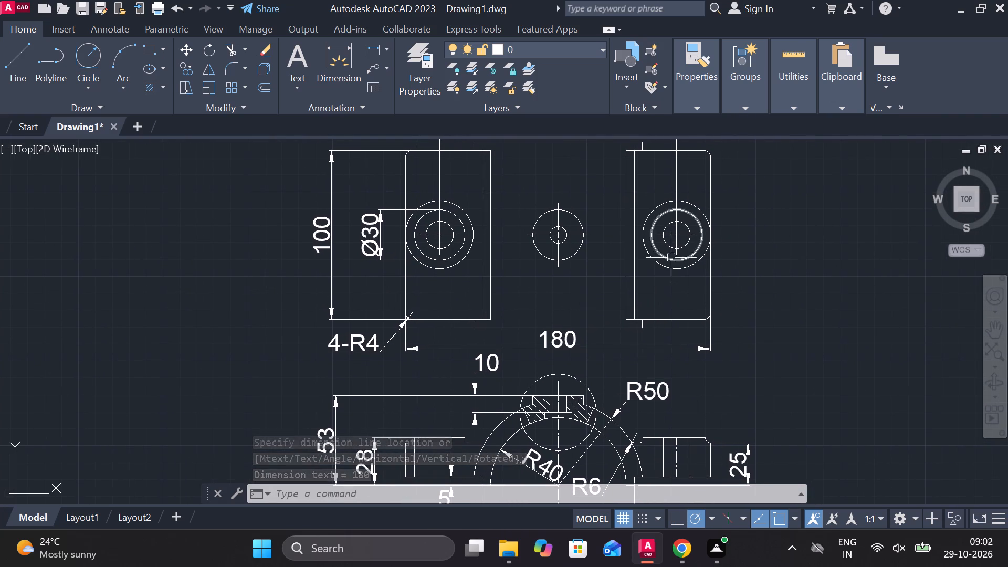
{"action": "key", "text": "v"}
{"action": "middle_click_drag", "start_coordinate": [720, 228], "coordinate": [712, 259]}
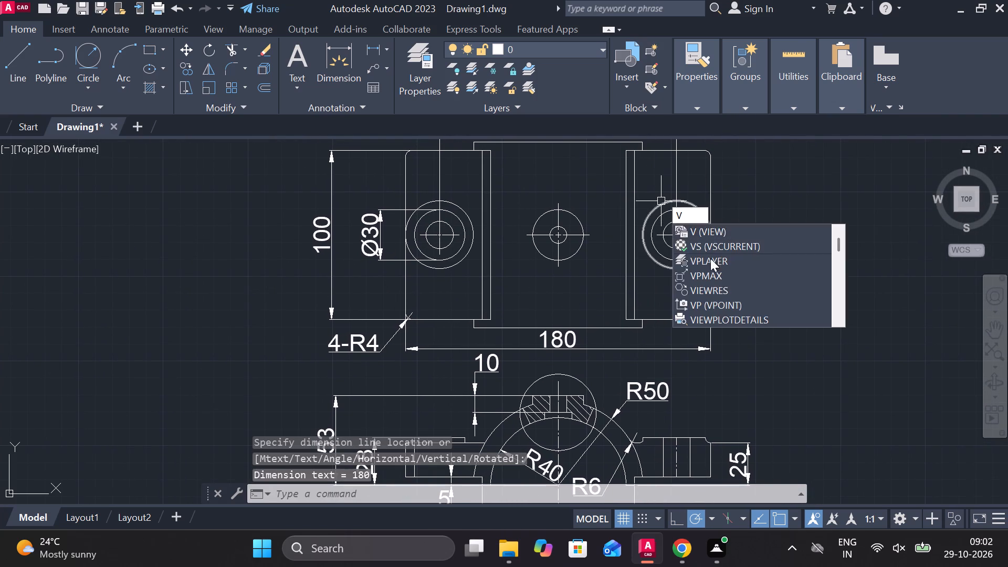
{"action": "key", "text": "Escape"}
{"action": "middle_click_drag", "start_coordinate": [674, 216], "coordinate": [660, 275]}
{"action": "scroll", "coordinate": [667, 249], "scroll_direction": "down", "scroll_amount": 1}
{"action": "key", "text": "space"}
{"action": "left_click", "coordinate": [612, 226]}
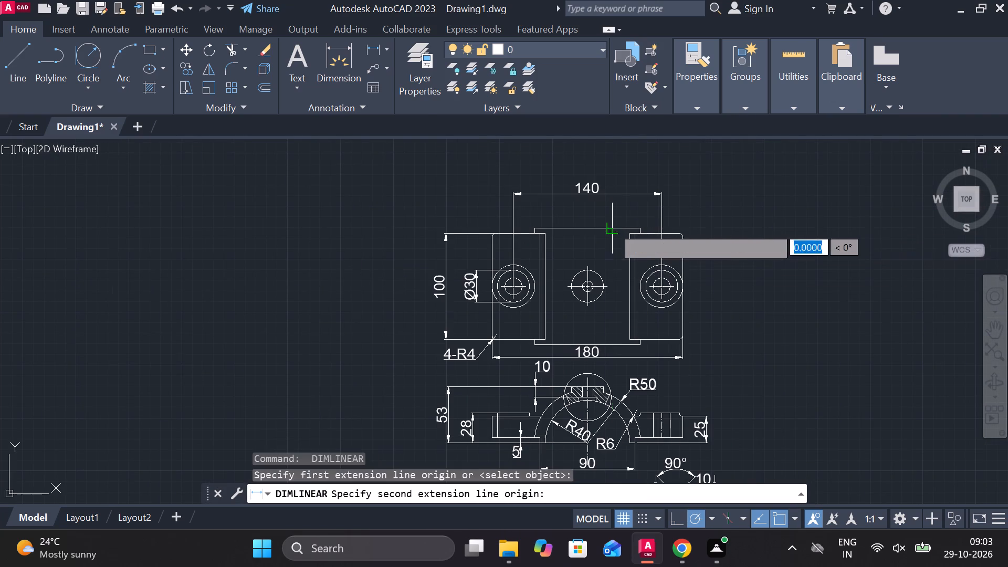
{"action": "left_click", "coordinate": [610, 345]}
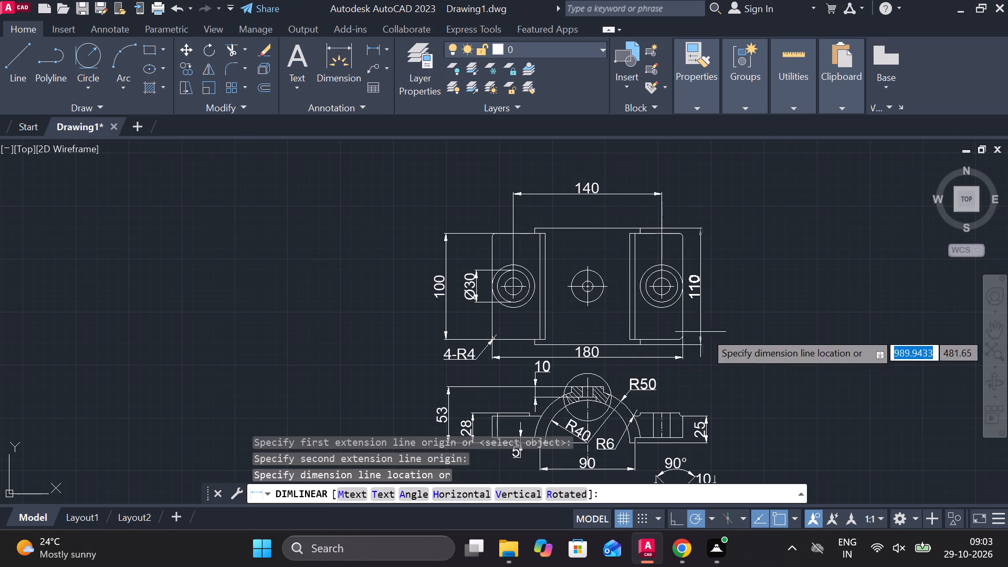
{"action": "left_click", "coordinate": [712, 330]}
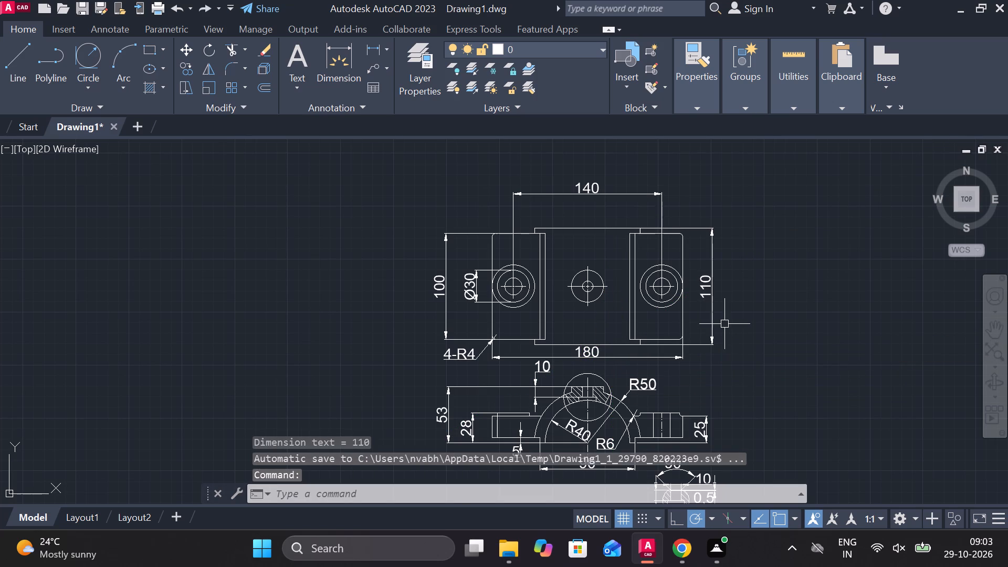
Add a horizontal linear dimension across the top view's central outer circle, placed just above the circle.
{"action": "scroll", "coordinate": [481, 261], "scroll_direction": "up", "scroll_amount": 2}
{"action": "middle_click_drag", "start_coordinate": [714, 328], "coordinate": [685, 328]}
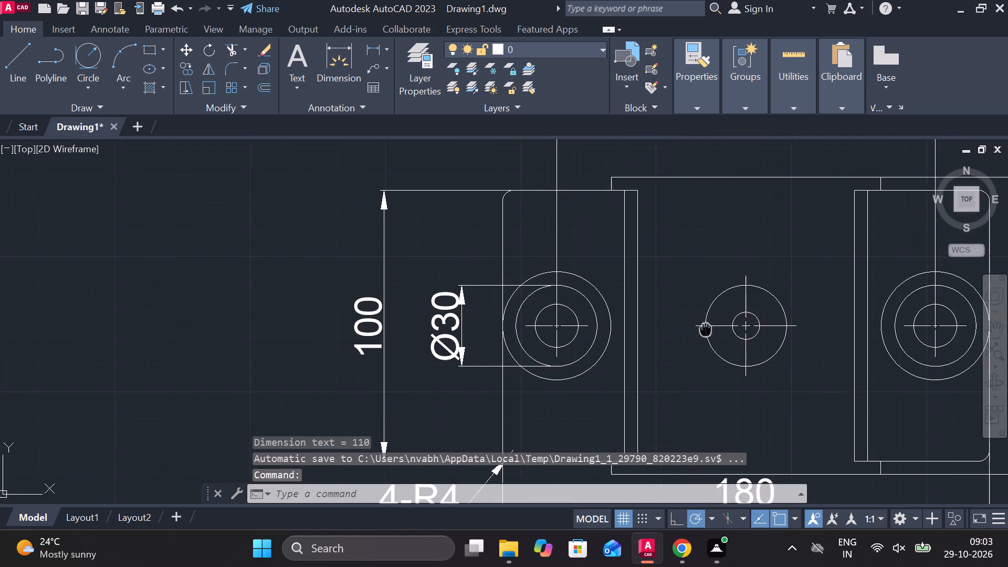
{"action": "middle_click_drag", "start_coordinate": [685, 328], "coordinate": [617, 328]}
{"action": "key", "text": "space"}
{"action": "left_click", "coordinate": [614, 323]}
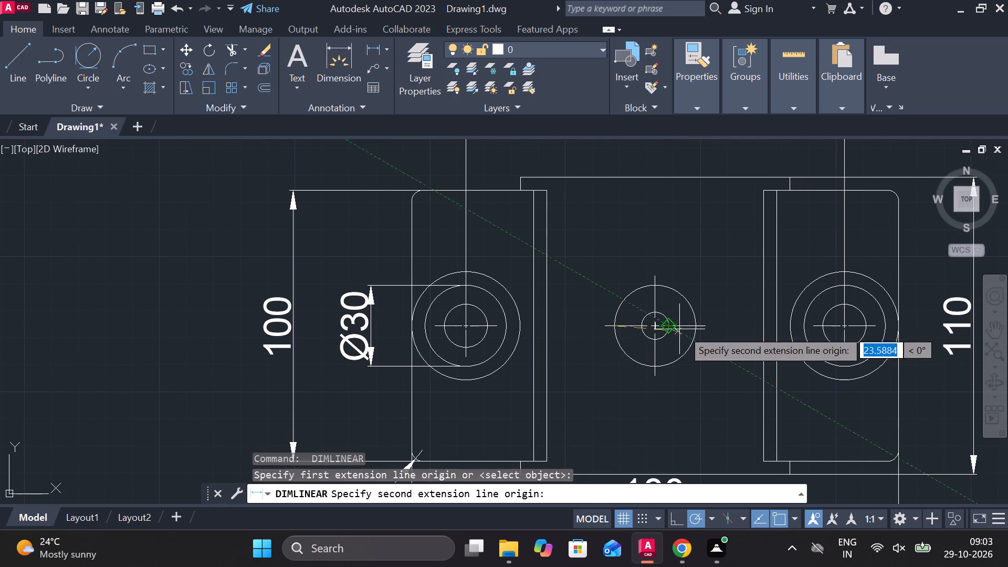
{"action": "left_click", "coordinate": [693, 330]}
{"action": "left_click", "coordinate": [694, 257]}
Insert the diameter symbol Ø before the text of the central circle's dimension.
{"action": "double_click", "coordinate": [641, 243]}
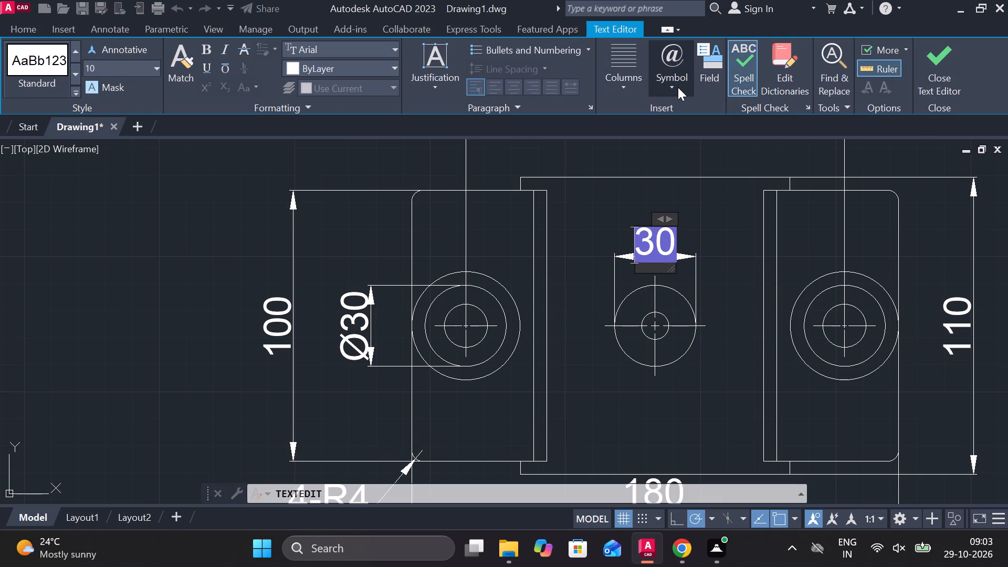
{"action": "left_click", "coordinate": [678, 87]}
{"action": "left_click", "coordinate": [691, 151]}
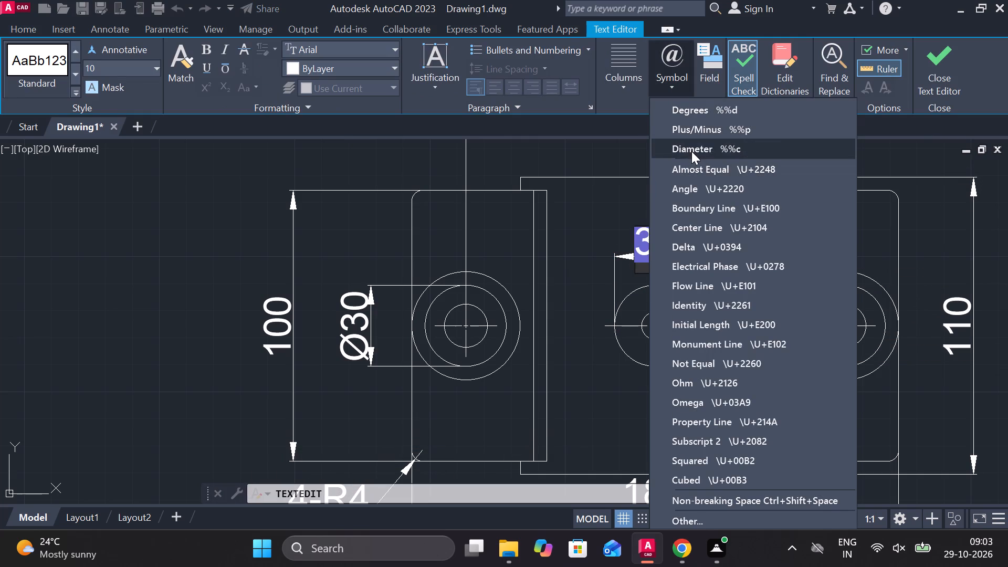
{"action": "left_click", "coordinate": [950, 71]}
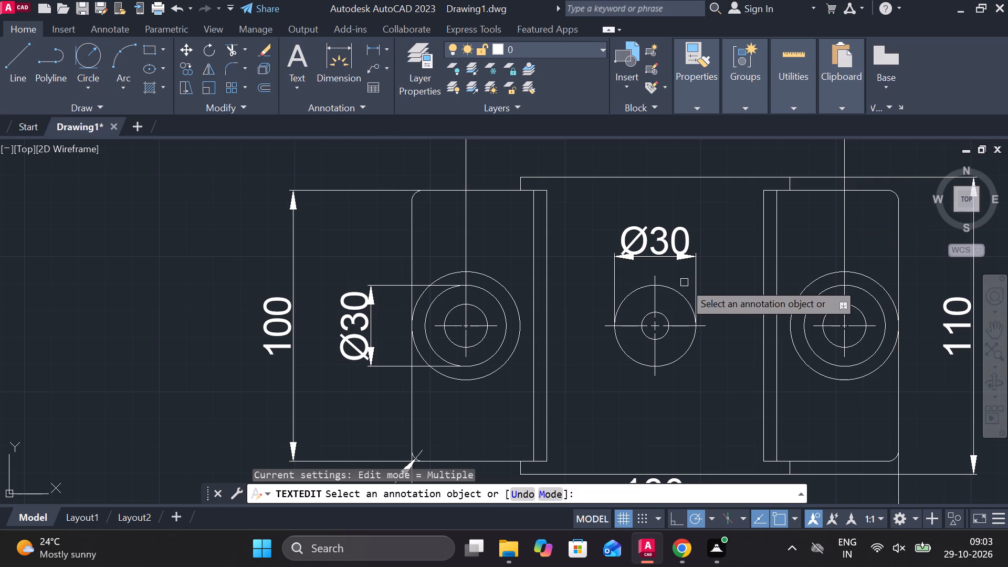
{"action": "key", "text": "Escape"}
Add a horizontal linear dimension between the right flange's hole lines in the front view, placed above the flange.
{"action": "scroll", "coordinate": [684, 282], "scroll_direction": "down", "scroll_amount": 4}
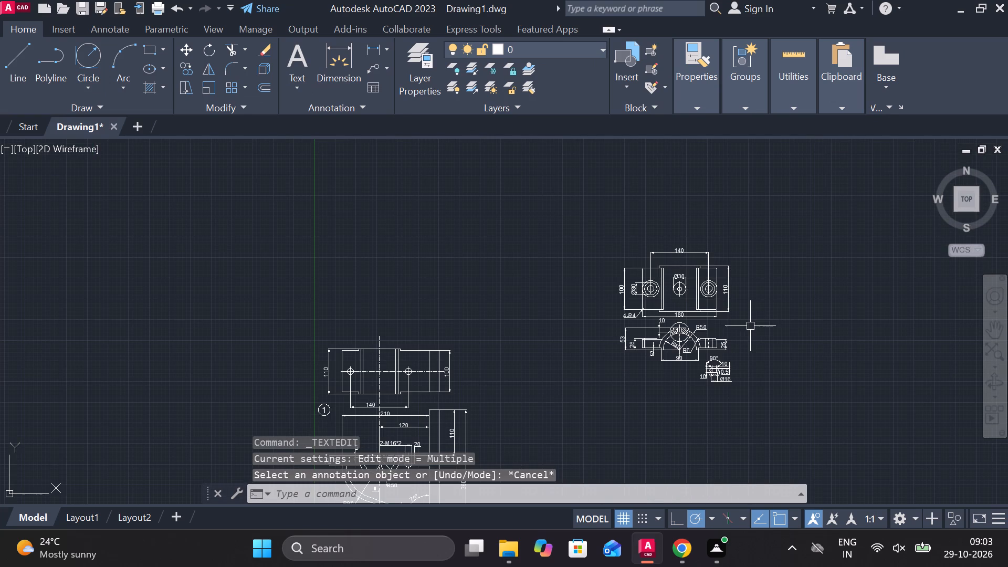
{"action": "scroll", "coordinate": [783, 341], "scroll_direction": "up", "scroll_amount": 3}
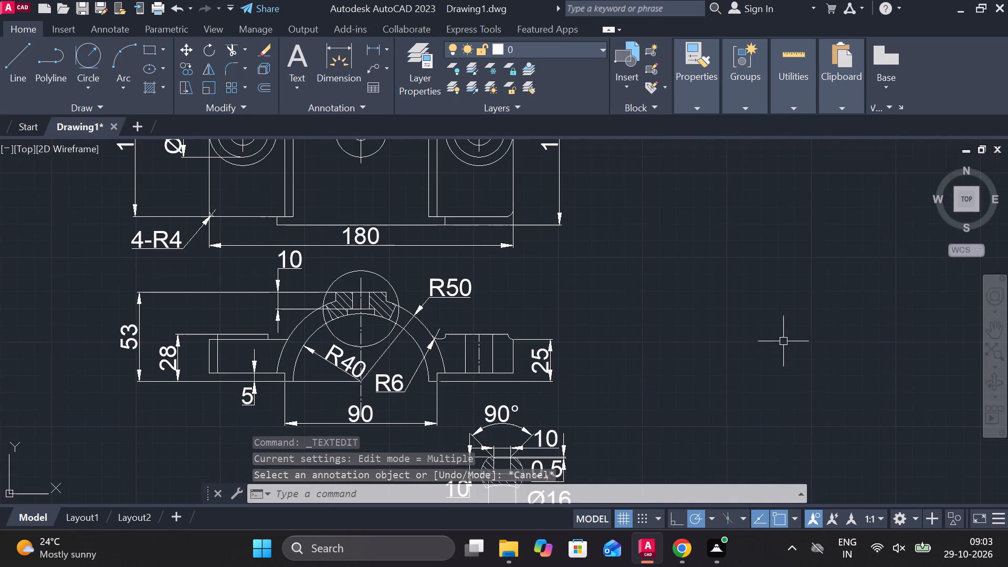
{"action": "scroll", "coordinate": [490, 351], "scroll_direction": "up", "scroll_amount": 2}
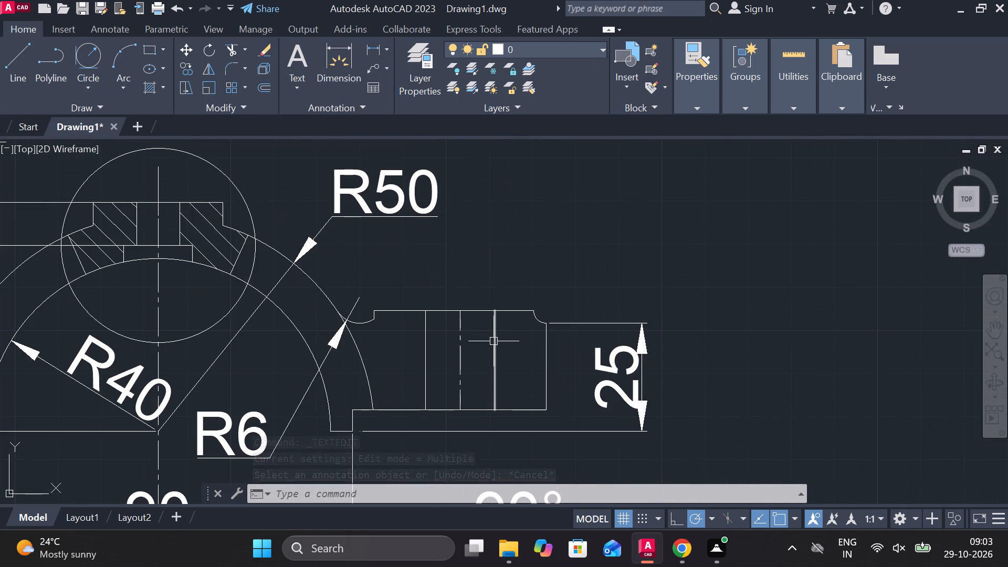
{"action": "left_click", "coordinate": [371, 45]}
{"action": "left_click", "coordinate": [429, 315]}
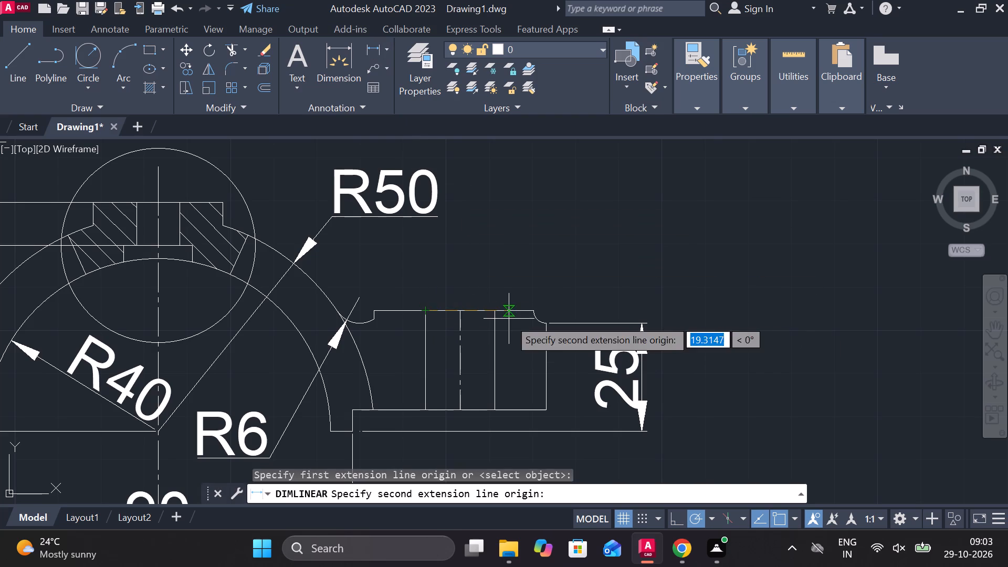
{"action": "left_click", "coordinate": [492, 312]}
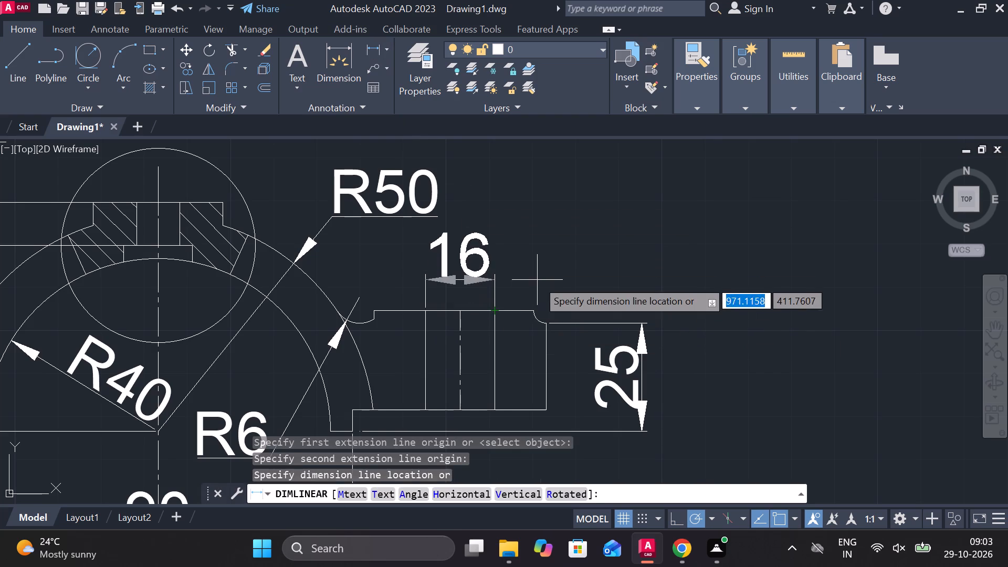
{"action": "left_click", "coordinate": [537, 280]}
{"action": "key", "text": "Escape"}
Move the right flange hole dimension's text to the right, clear of its arrows and past the flange's outer edge.
{"action": "left_click", "coordinate": [491, 267]}
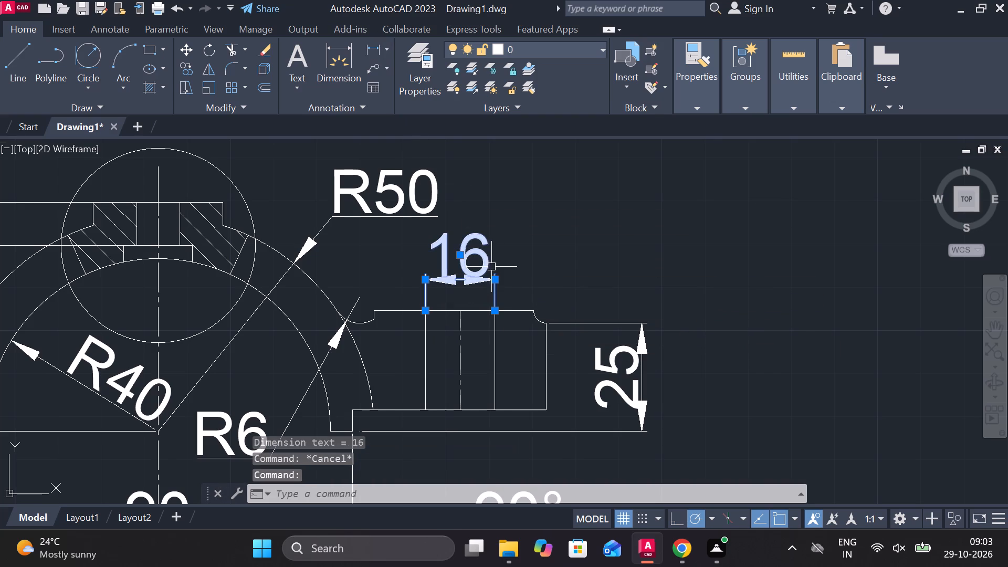
{"action": "left_click", "coordinate": [458, 255]}
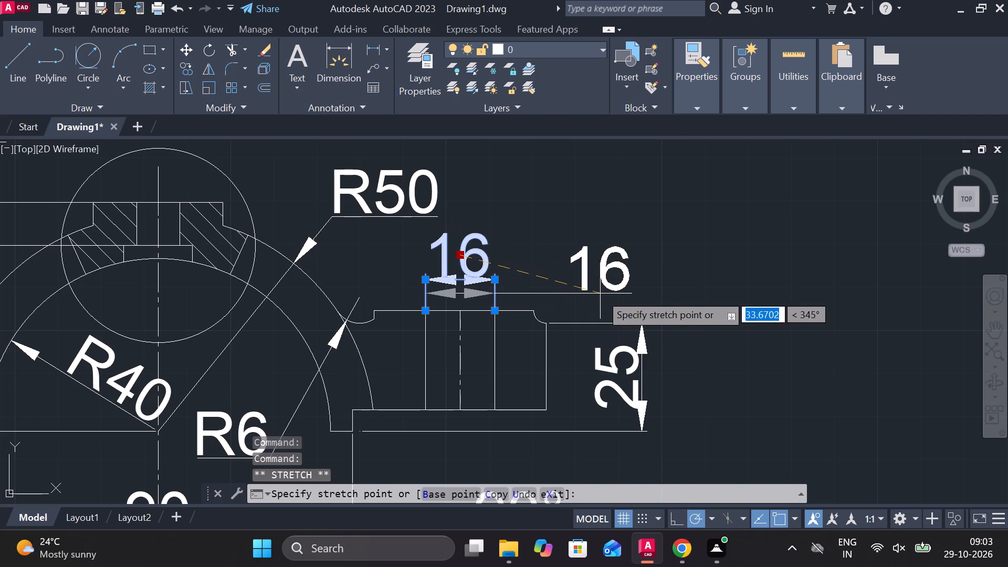
{"action": "left_click", "coordinate": [577, 289]}
{"action": "key", "text": "Escape"}
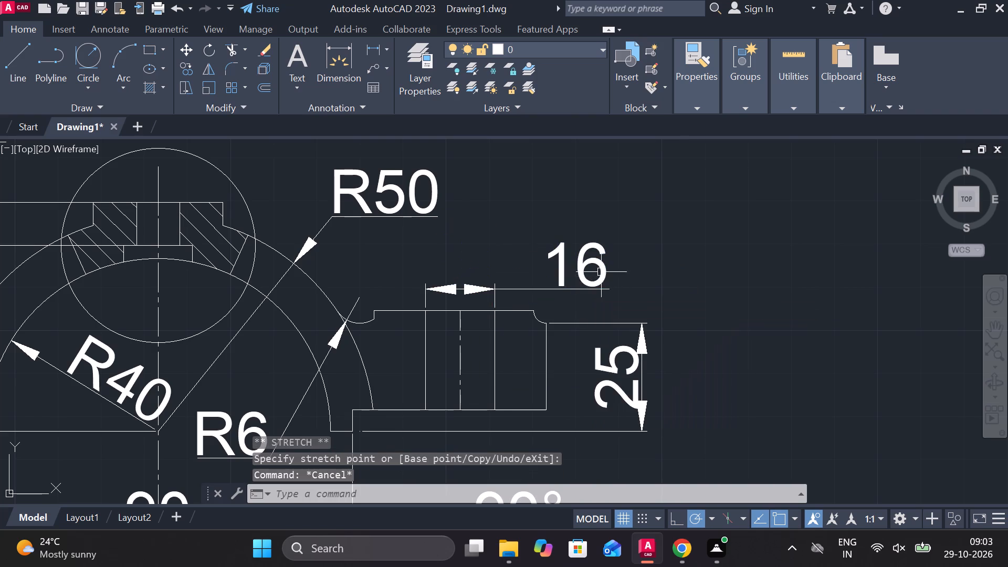
Edit the right flange hole's dimension text in the front view to read M16*2.0.
{"action": "double_click", "coordinate": [602, 271]}
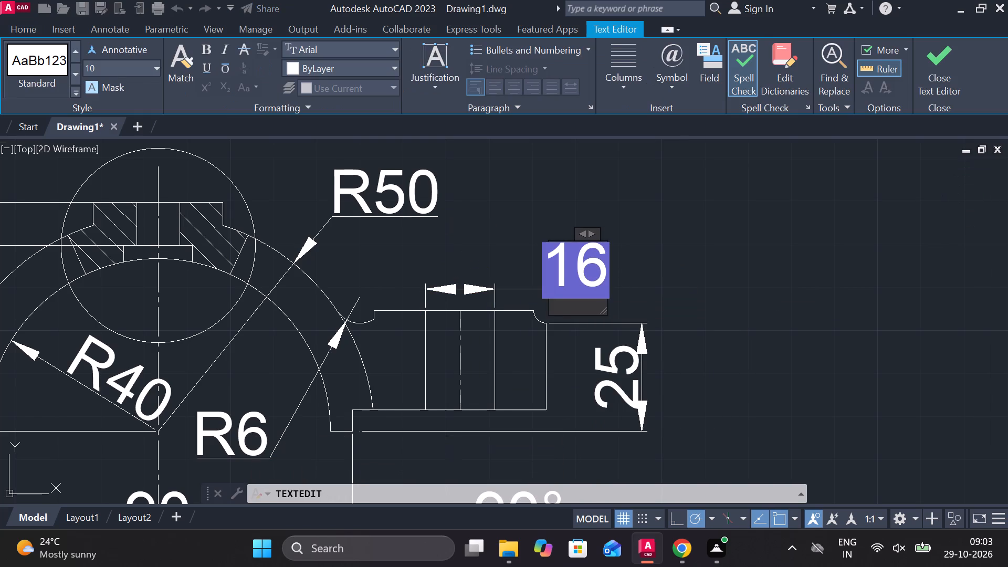
{"action": "key", "text": "m"}
{"action": "key", "text": "Right"}
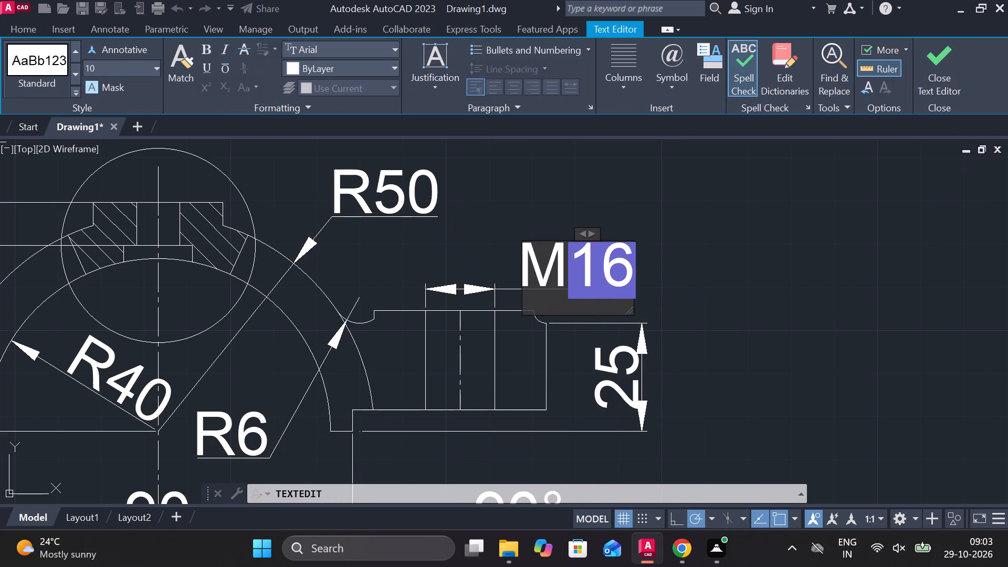
{"action": "key", "text": "shift+asterisk"}
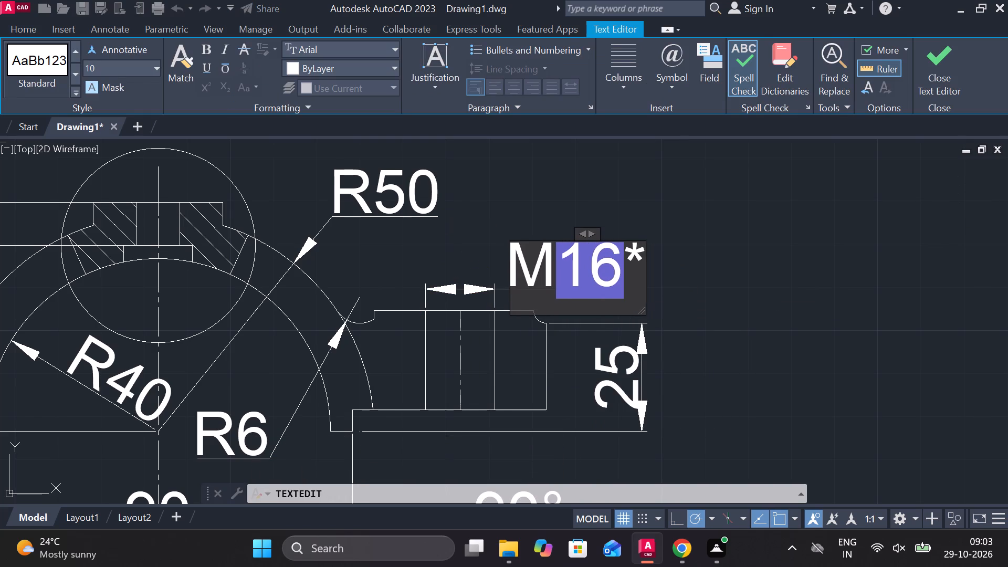
{"action": "type", "text": "2.0"}
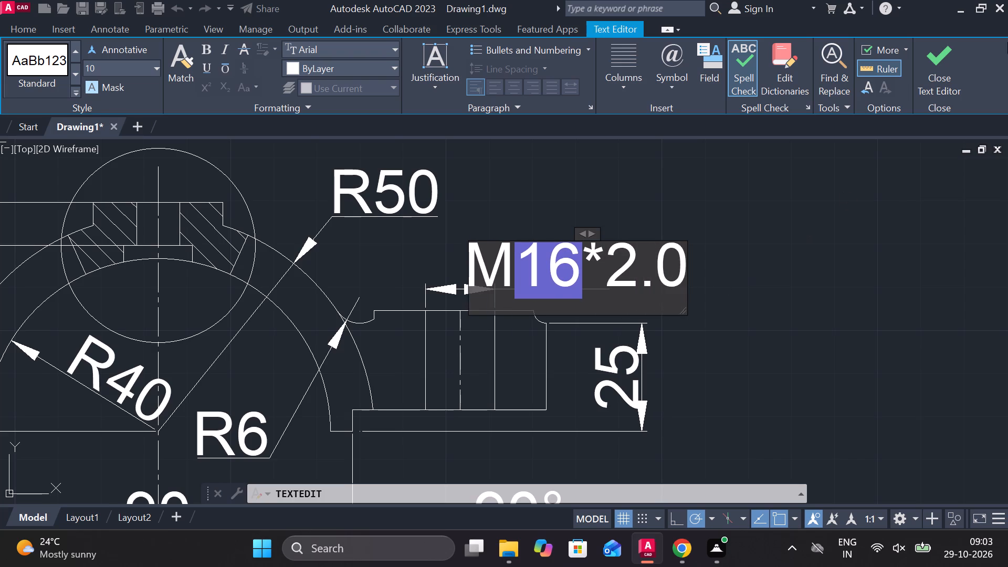
{"action": "left_click", "coordinate": [929, 58]}
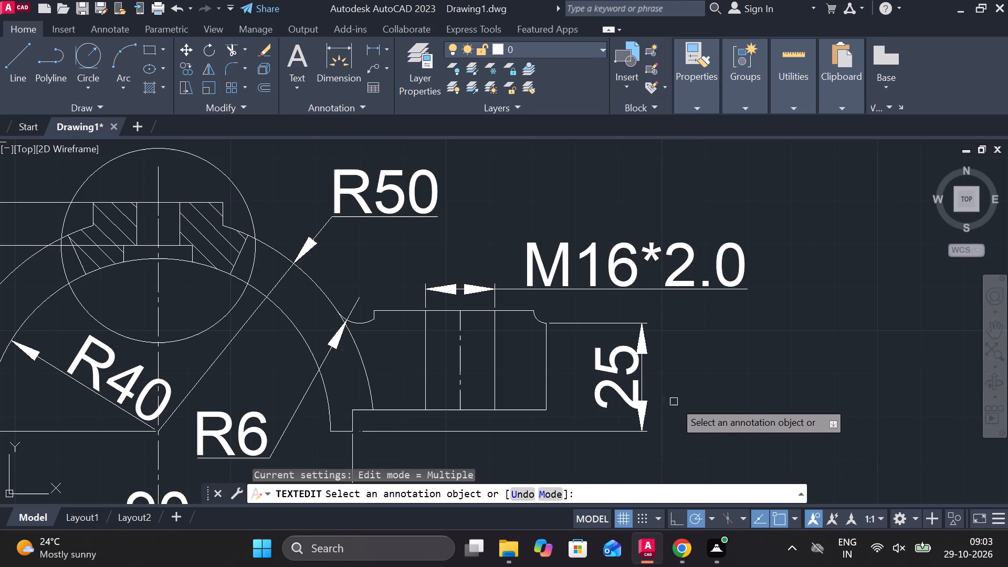
{"action": "key", "text": "Escape"}
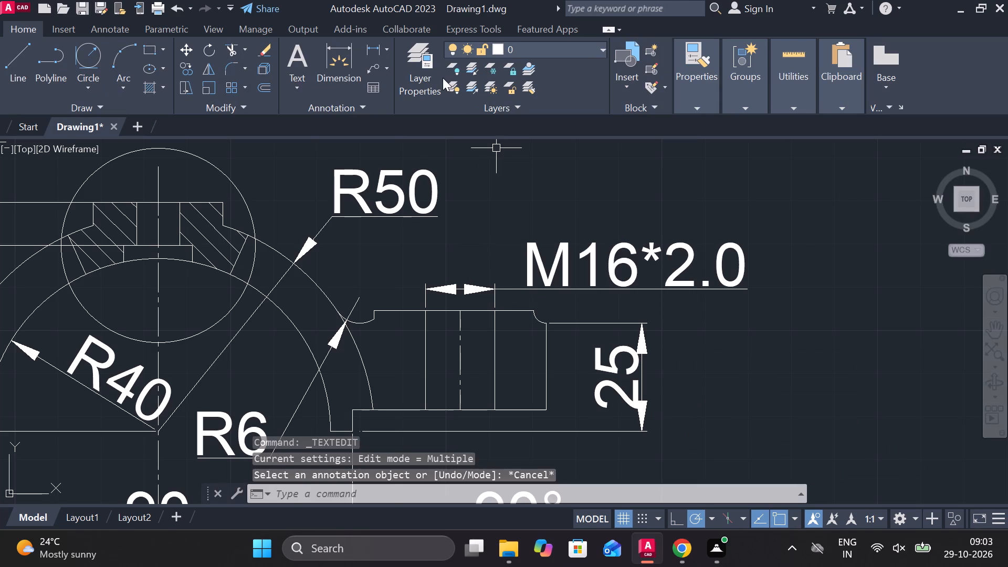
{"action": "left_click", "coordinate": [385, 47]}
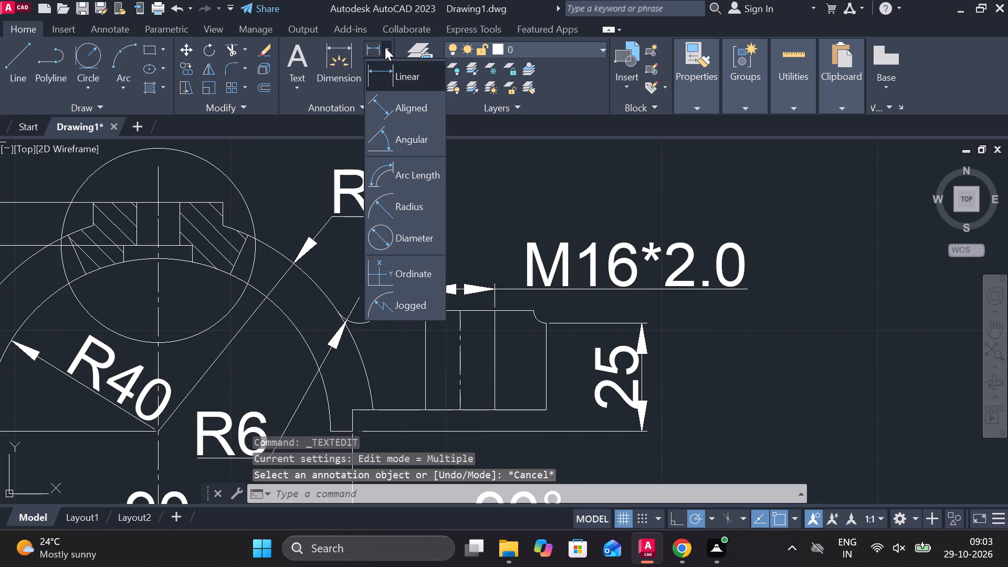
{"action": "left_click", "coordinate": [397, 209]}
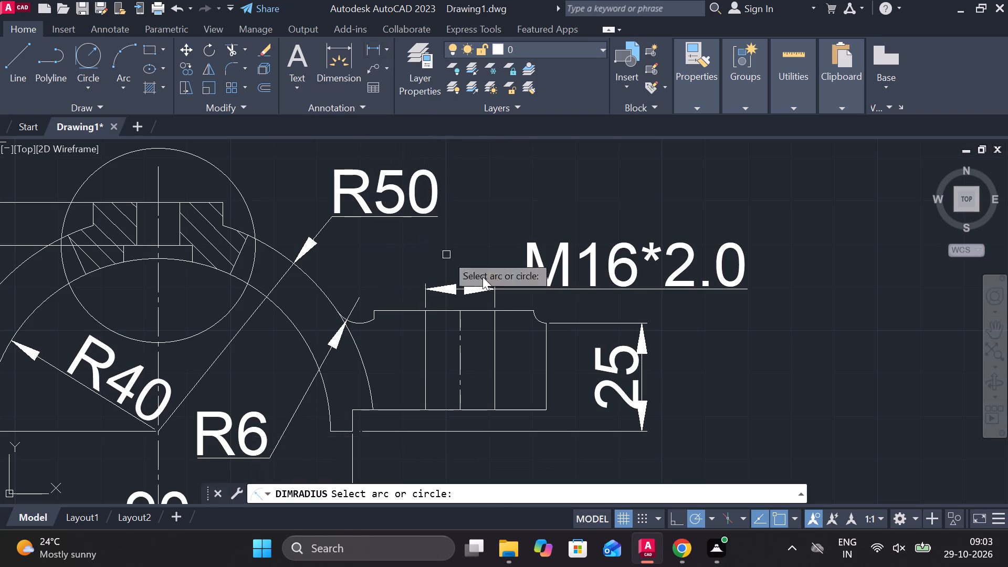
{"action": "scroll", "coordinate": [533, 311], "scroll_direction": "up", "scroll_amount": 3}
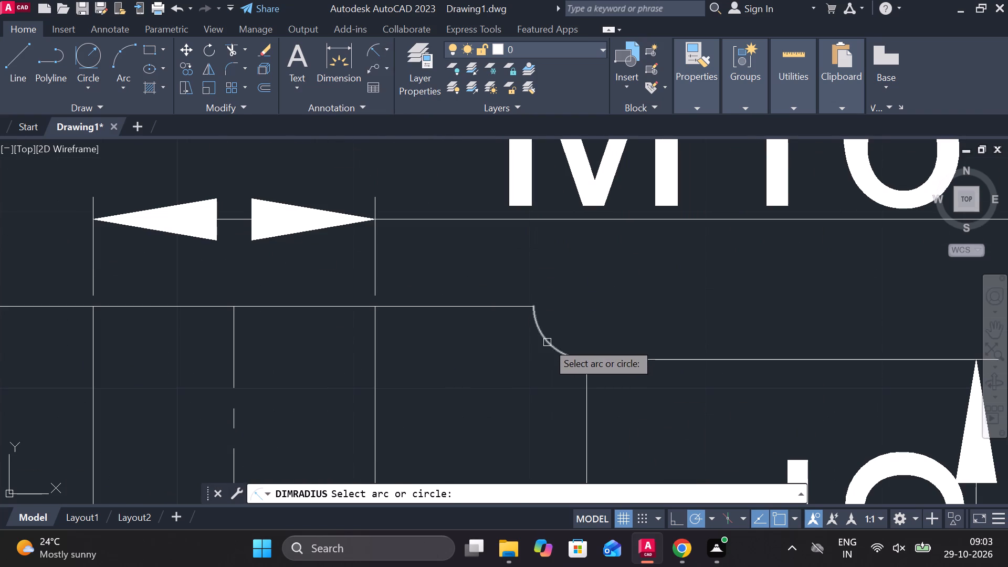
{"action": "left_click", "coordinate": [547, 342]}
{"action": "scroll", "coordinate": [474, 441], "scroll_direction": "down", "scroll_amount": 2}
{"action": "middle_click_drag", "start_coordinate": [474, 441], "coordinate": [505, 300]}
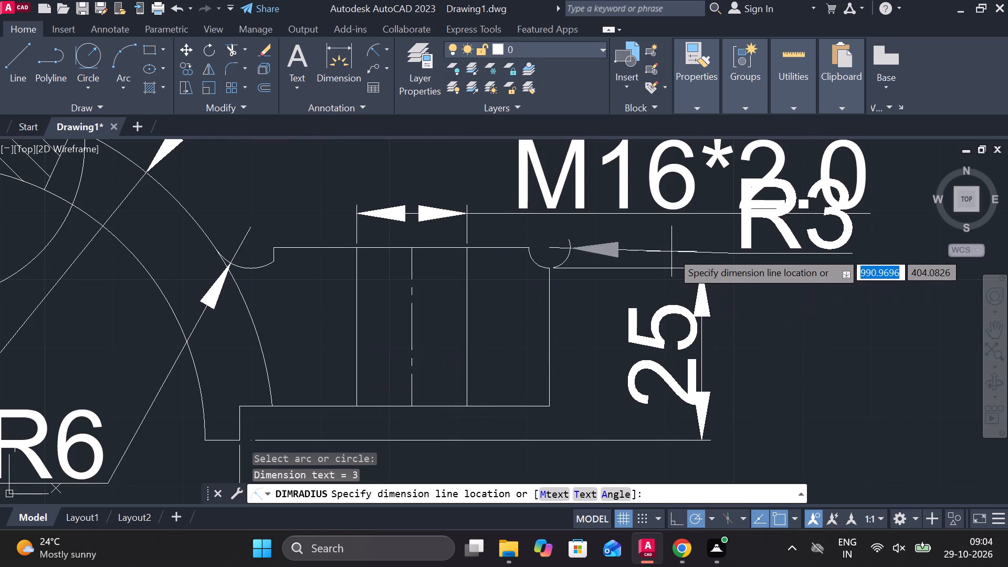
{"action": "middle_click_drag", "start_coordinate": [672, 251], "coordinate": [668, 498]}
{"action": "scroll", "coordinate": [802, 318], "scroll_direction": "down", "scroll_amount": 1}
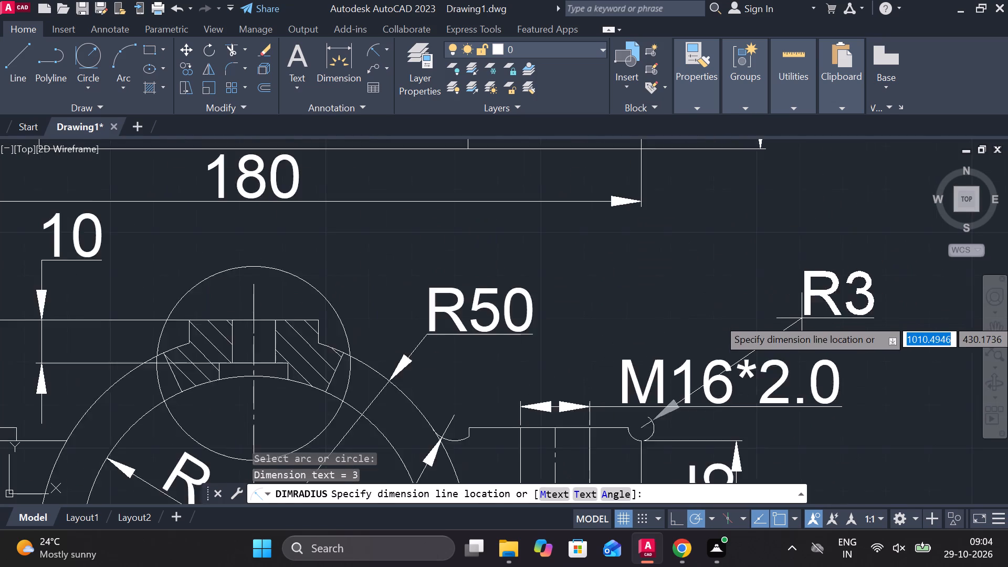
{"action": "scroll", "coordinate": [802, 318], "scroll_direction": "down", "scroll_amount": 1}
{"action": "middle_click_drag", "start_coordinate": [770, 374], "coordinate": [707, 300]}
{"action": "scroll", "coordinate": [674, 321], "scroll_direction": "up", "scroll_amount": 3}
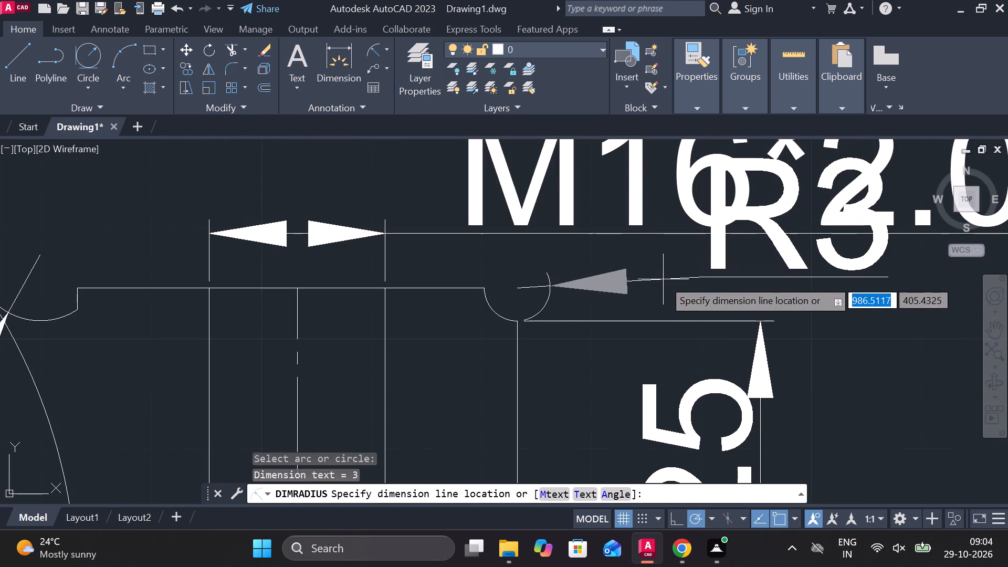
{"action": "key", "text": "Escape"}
Move the M16*2.0 dimension line higher above the right flange, leaving room over the corner arc.
{"action": "scroll", "coordinate": [663, 279], "scroll_direction": "down", "scroll_amount": 2}
{"action": "left_click", "coordinate": [592, 264]}
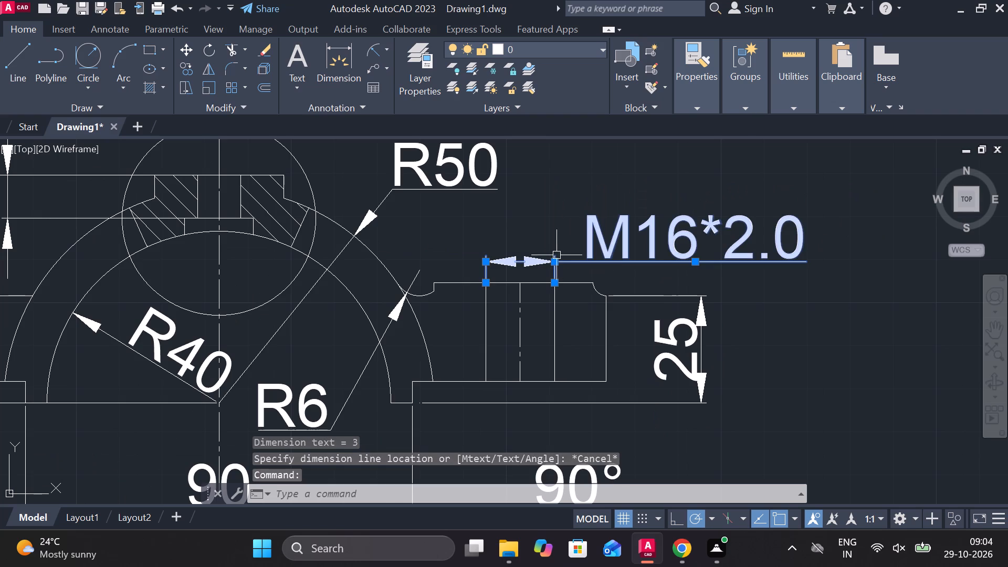
{"action": "left_click", "coordinate": [554, 263]}
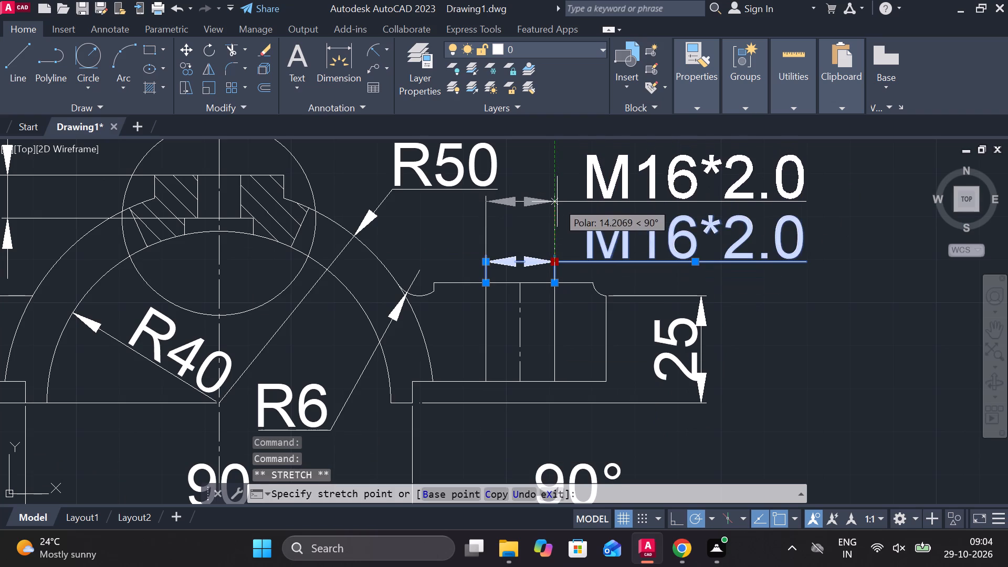
{"action": "left_click", "coordinate": [557, 202]}
{"action": "key", "text": "Escape"}
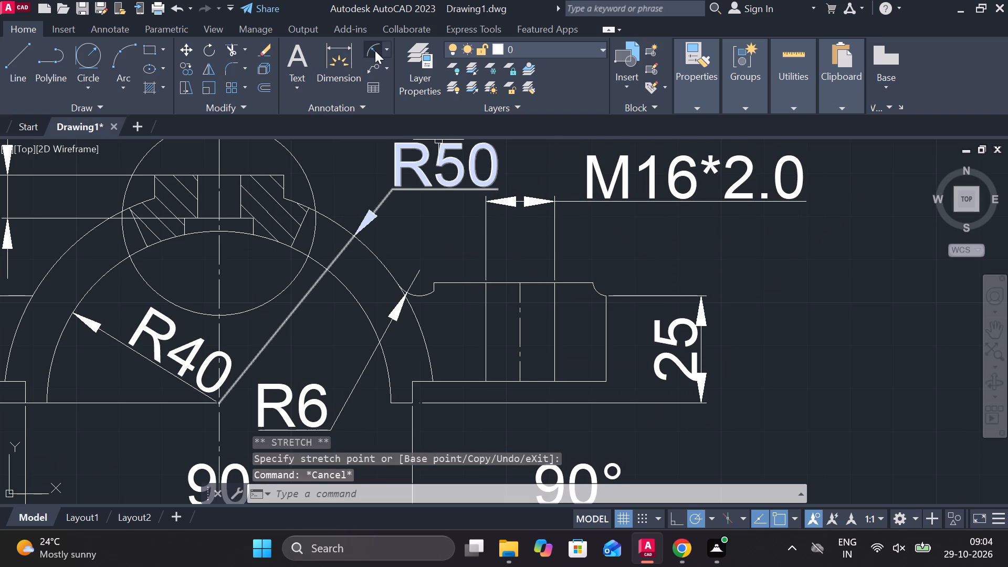
Add a radius dimension to the small concave arc at the right flange's outer top corner, placed just outside it below the M16*2.0 callout.
{"action": "left_click", "coordinate": [375, 50]}
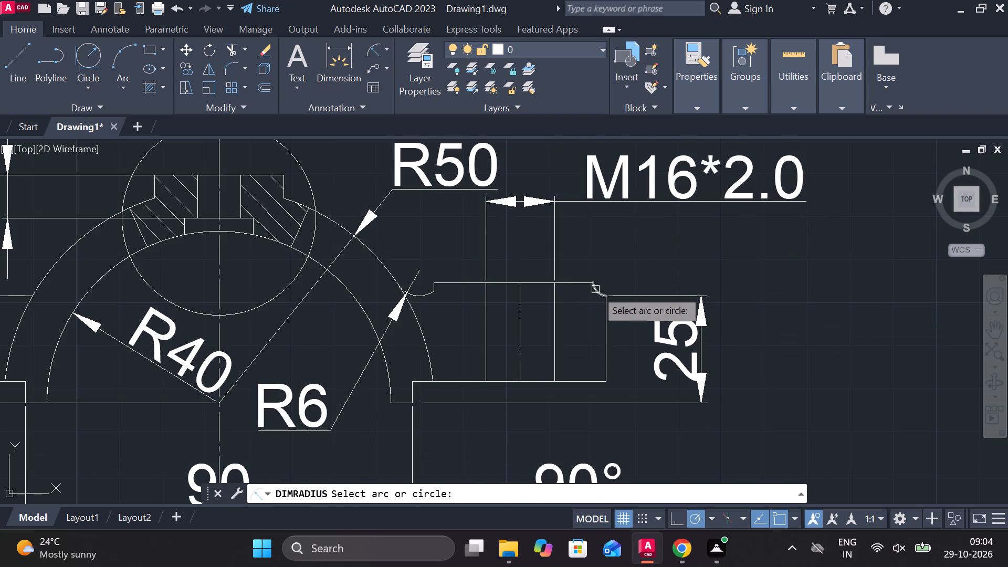
{"action": "left_click", "coordinate": [595, 289]}
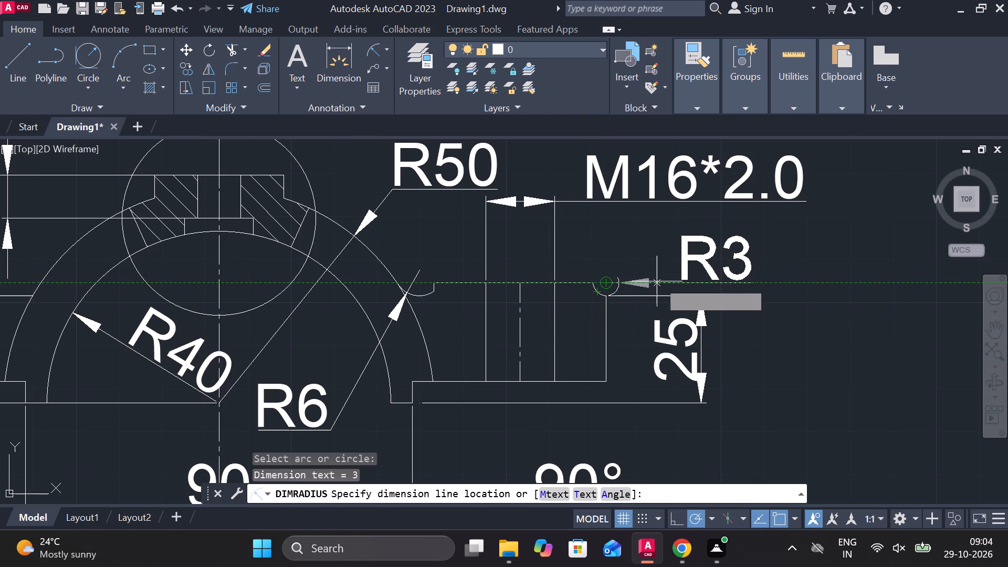
{"action": "scroll", "coordinate": [658, 272], "scroll_direction": "up", "scroll_amount": 2}
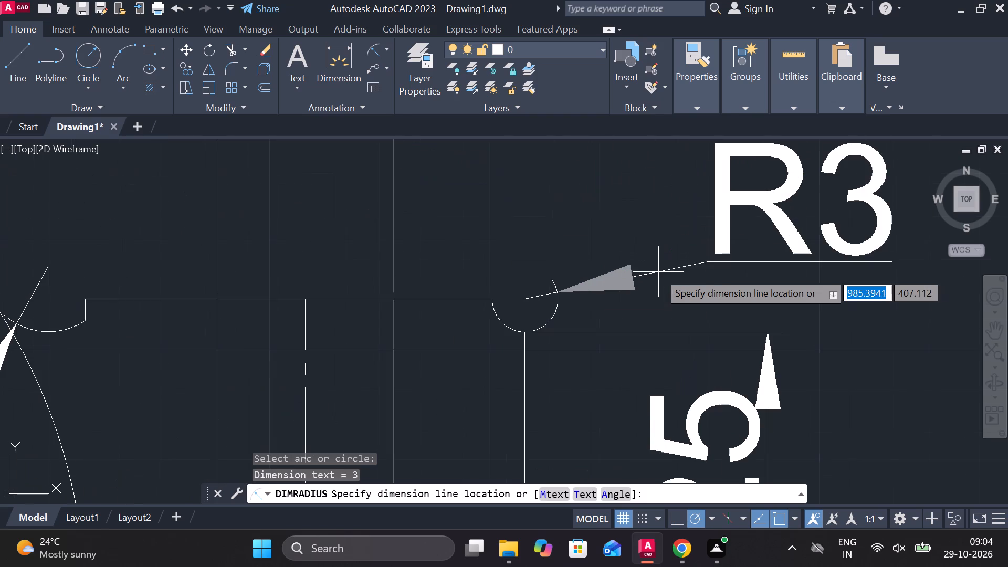
{"action": "left_click", "coordinate": [634, 267]}
{"action": "scroll", "coordinate": [664, 291], "scroll_direction": "down", "scroll_amount": 3}
{"action": "key", "text": "Escape"}
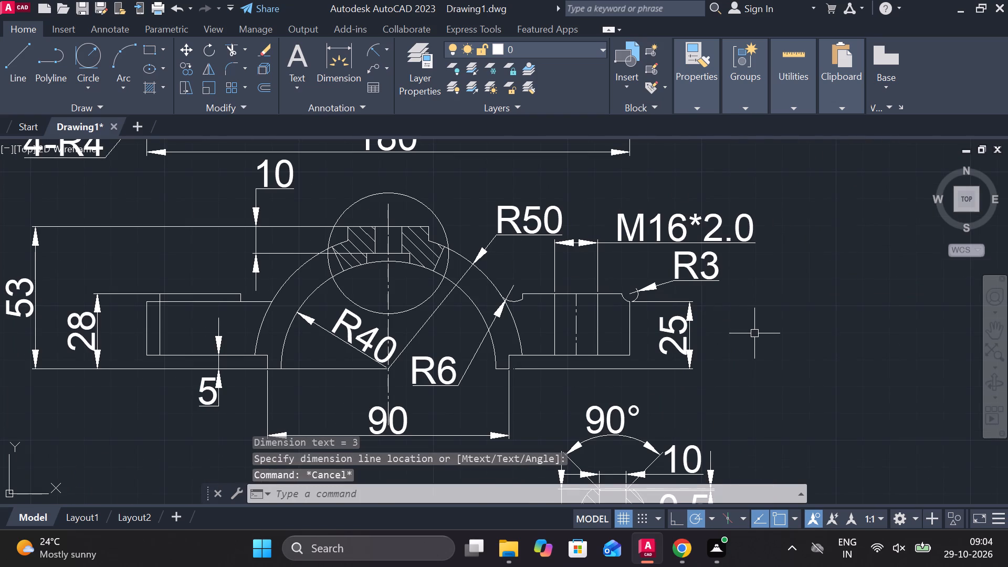
Hatch the right flange's two cut regions on either side of the threaded hole in the front view, using a 90 hatch angle.
{"action": "scroll", "coordinate": [754, 333], "scroll_direction": "down", "scroll_amount": 3}
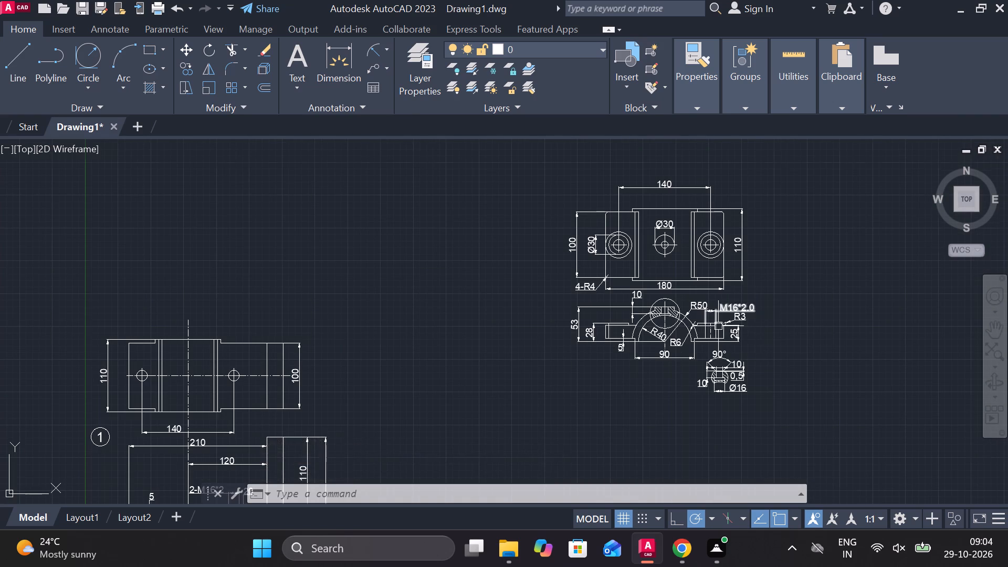
{"action": "scroll", "coordinate": [719, 326], "scroll_direction": "up", "scroll_amount": 2}
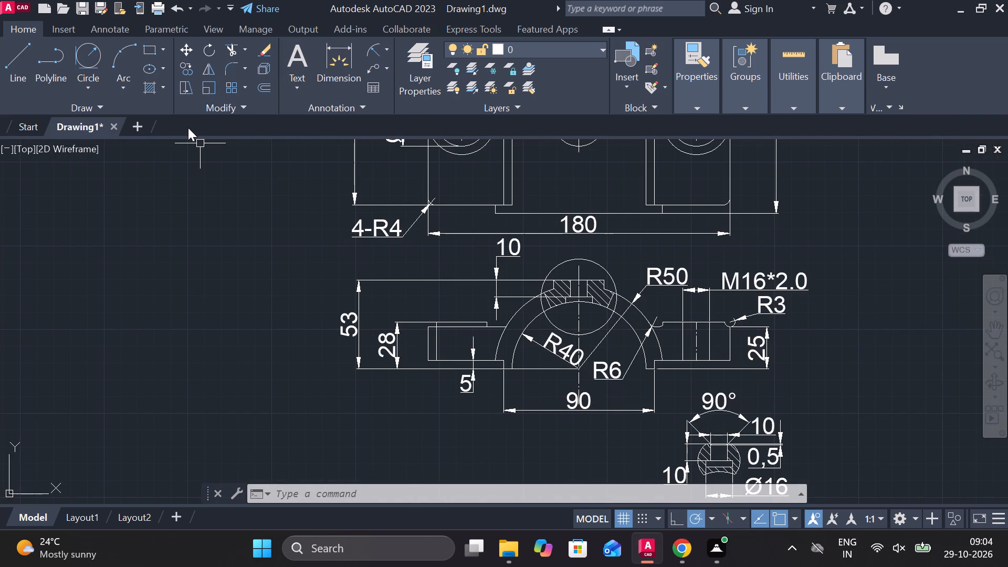
{"action": "left_click", "coordinate": [149, 86]}
{"action": "scroll", "coordinate": [751, 326], "scroll_direction": "up", "scroll_amount": 2}
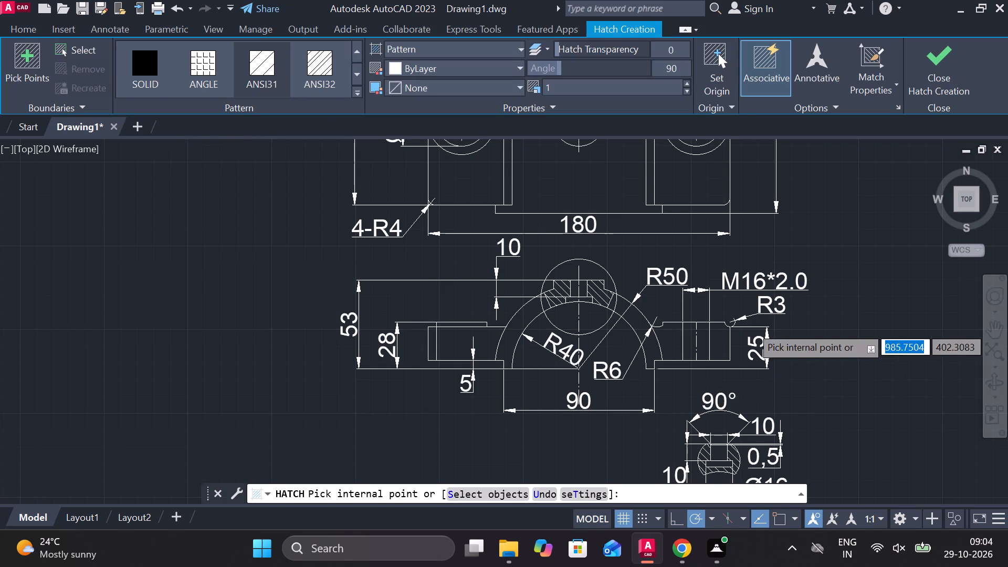
{"action": "scroll", "coordinate": [751, 326], "scroll_direction": "up", "scroll_amount": 1}
{"action": "left_click", "coordinate": [659, 365]}
{"action": "left_click", "coordinate": [547, 356]}
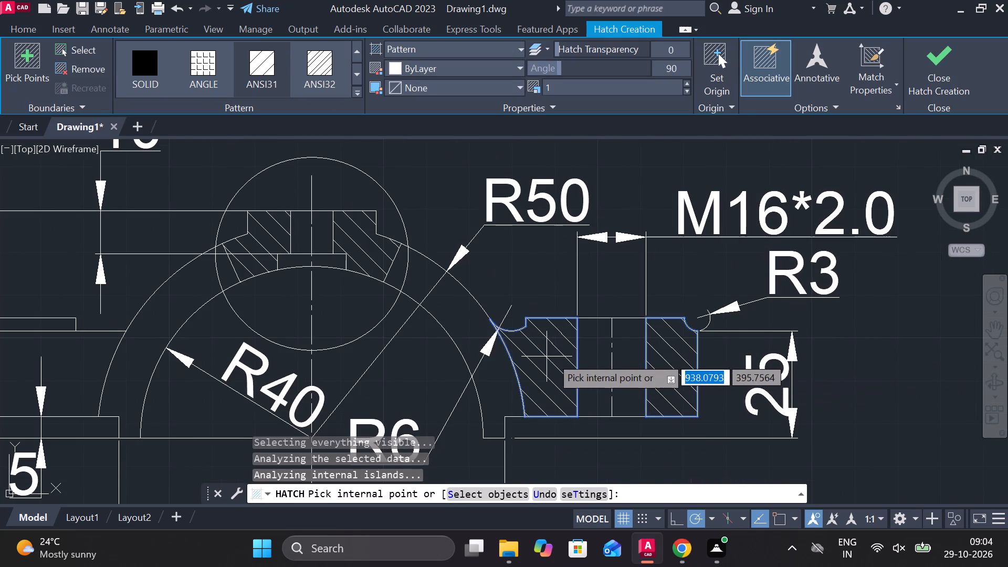
{"action": "scroll", "coordinate": [555, 358], "scroll_direction": "down", "scroll_amount": 6}
{"action": "scroll", "coordinate": [725, 425], "scroll_direction": "down", "scroll_amount": 2}
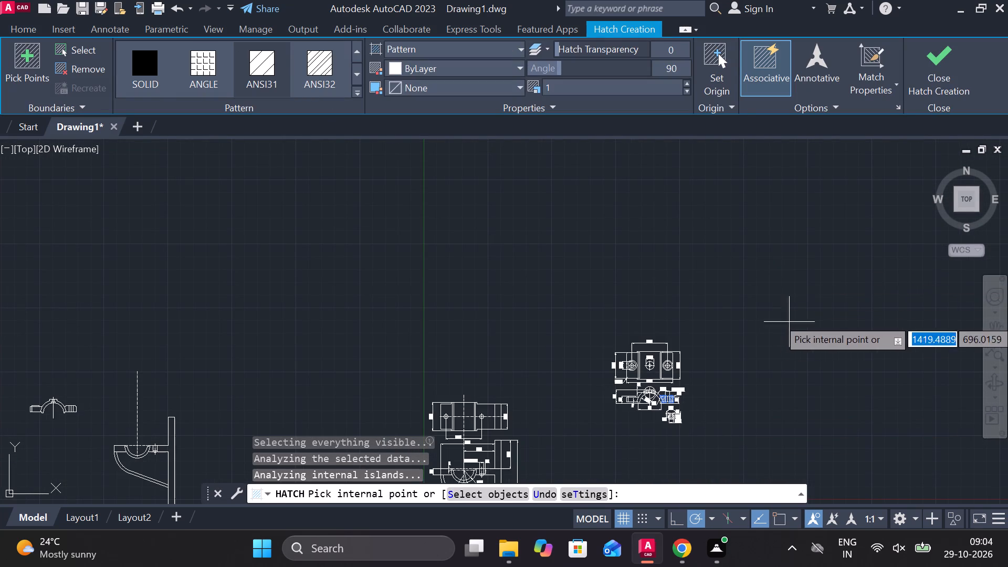
{"action": "scroll", "coordinate": [456, 410], "scroll_direction": "up", "scroll_amount": 3}
{"action": "scroll", "coordinate": [484, 445], "scroll_direction": "up", "scroll_amount": 2}
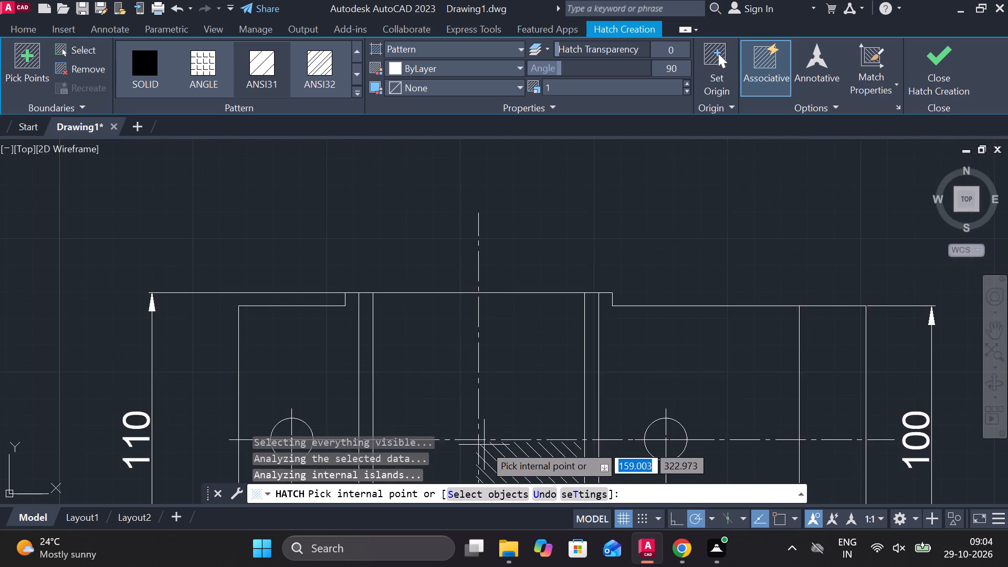
{"action": "middle_click_drag", "start_coordinate": [484, 445], "coordinate": [460, 192]}
{"action": "scroll", "coordinate": [575, 279], "scroll_direction": "down", "scroll_amount": 2}
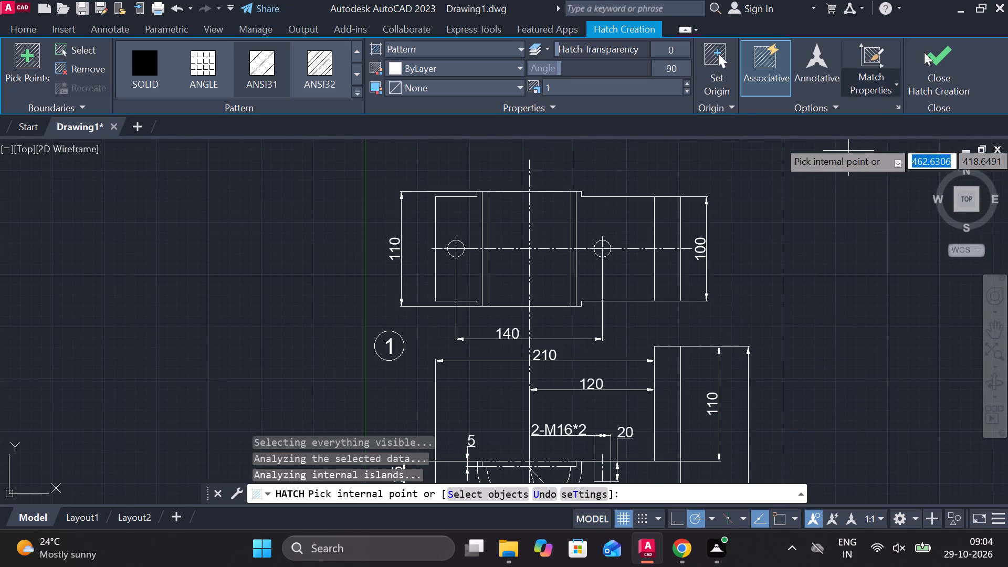
{"action": "left_click", "coordinate": [927, 68]}
Copy the number 1 balloon from the bracket's views to beside the bracket cap's views, near the 4-R4 callout.
{"action": "scroll", "coordinate": [665, 364], "scroll_direction": "down", "scroll_amount": 2}
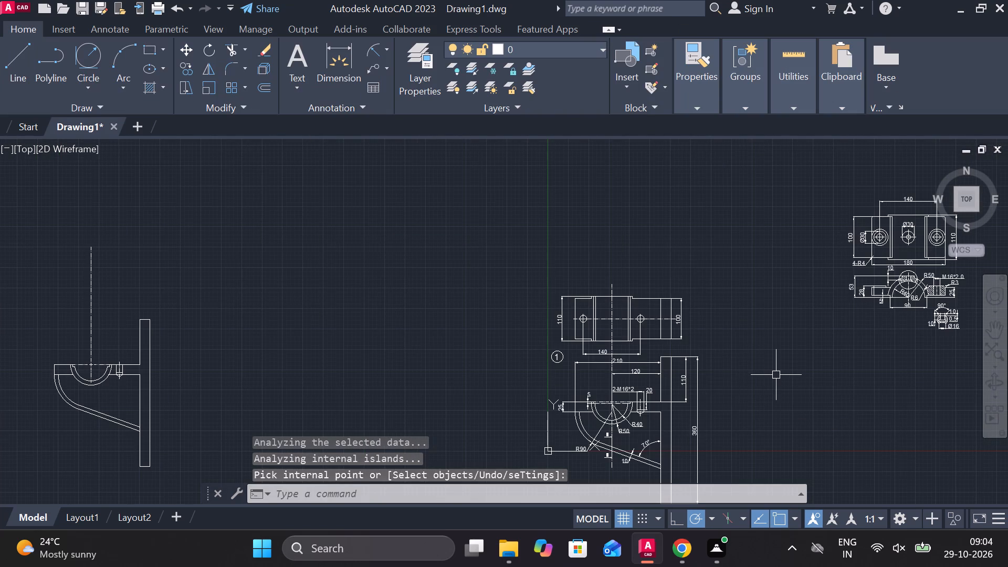
{"action": "scroll", "coordinate": [782, 375], "scroll_direction": "down", "scroll_amount": 1}
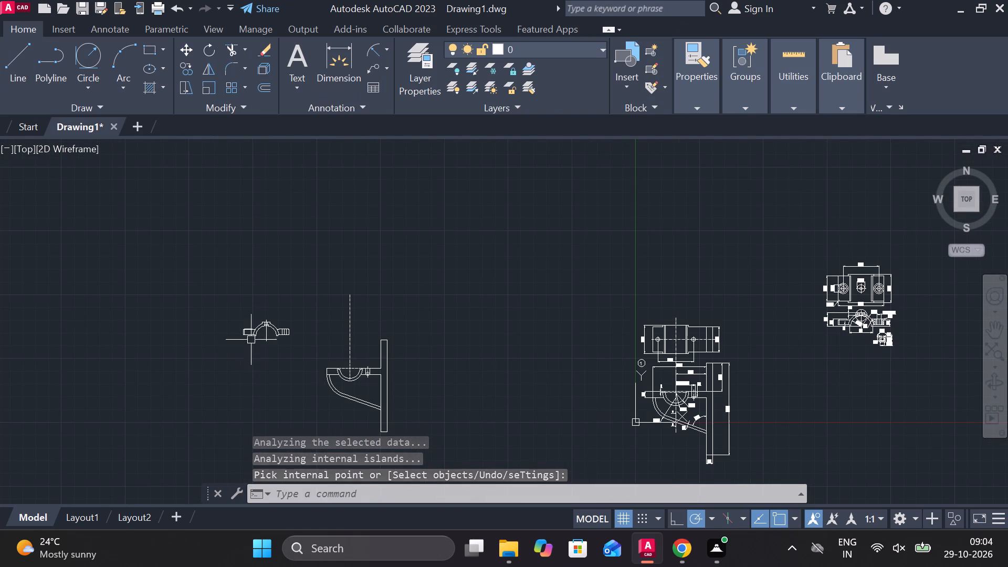
{"action": "scroll", "coordinate": [261, 338], "scroll_direction": "up", "scroll_amount": 3}
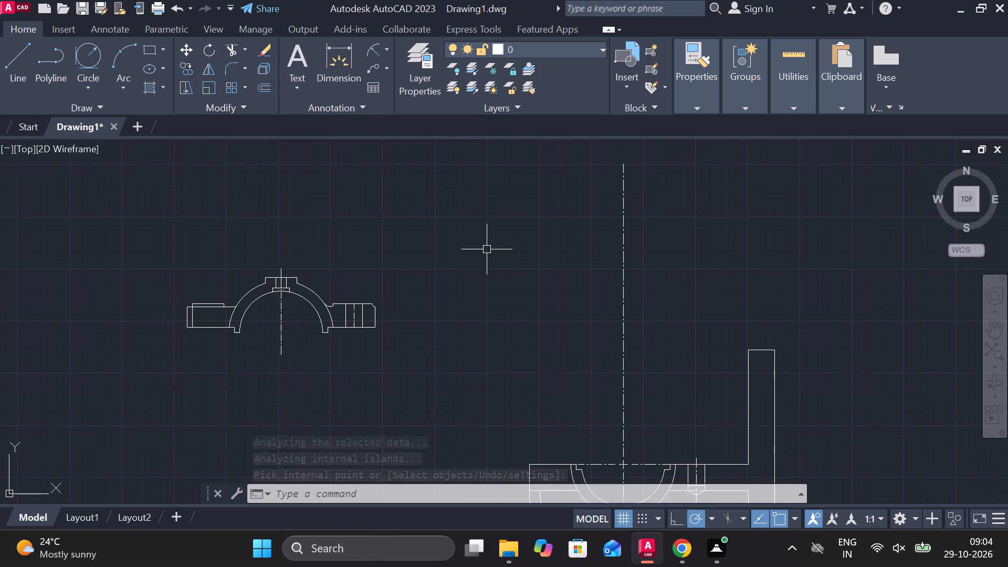
{"action": "scroll", "coordinate": [530, 249], "scroll_direction": "down", "scroll_amount": 2}
{"action": "scroll", "coordinate": [771, 307], "scroll_direction": "down", "scroll_amount": 2}
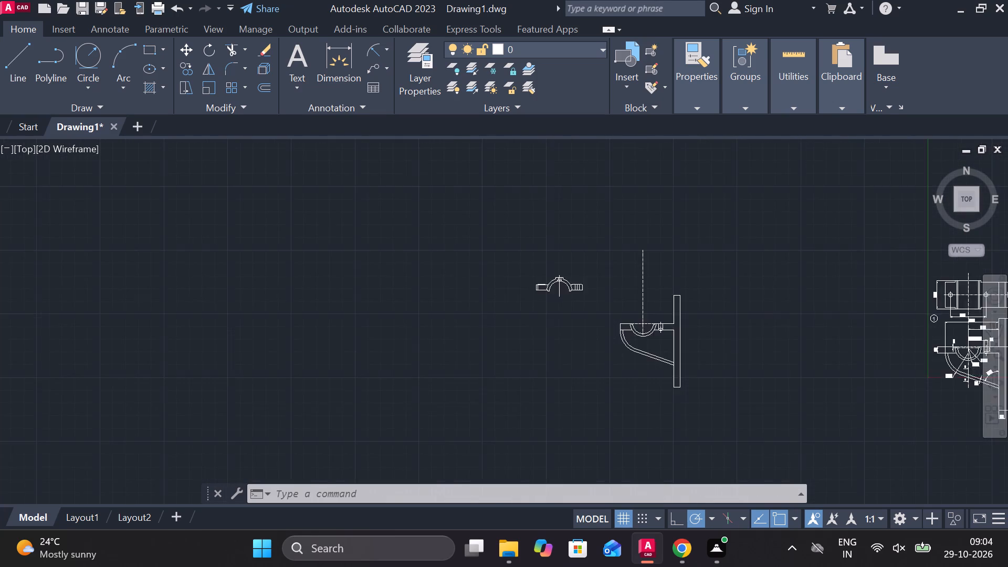
{"action": "scroll", "coordinate": [750, 316], "scroll_direction": "up", "scroll_amount": 2}
{"action": "middle_click_drag", "start_coordinate": [736, 325], "coordinate": [277, 311]}
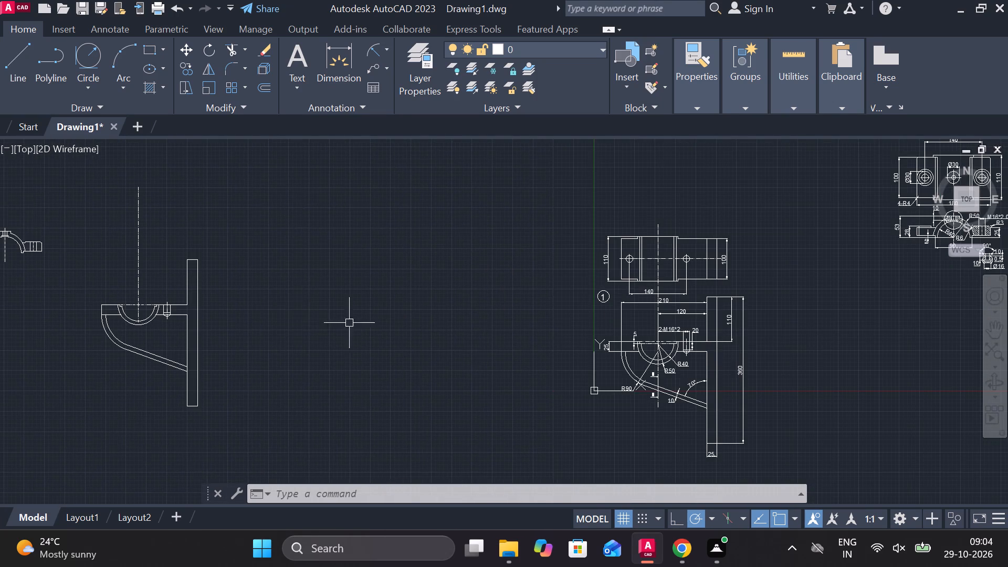
{"action": "middle_click_drag", "start_coordinate": [804, 342], "coordinate": [556, 366]}
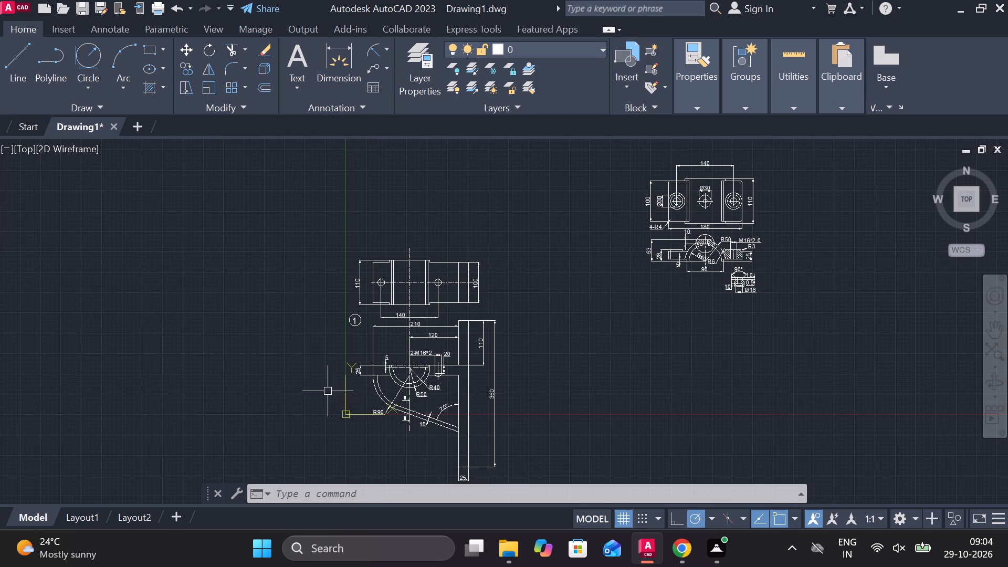
{"action": "scroll", "coordinate": [387, 329], "scroll_direction": "up", "scroll_amount": 3}
{"action": "left_click", "coordinate": [280, 317]}
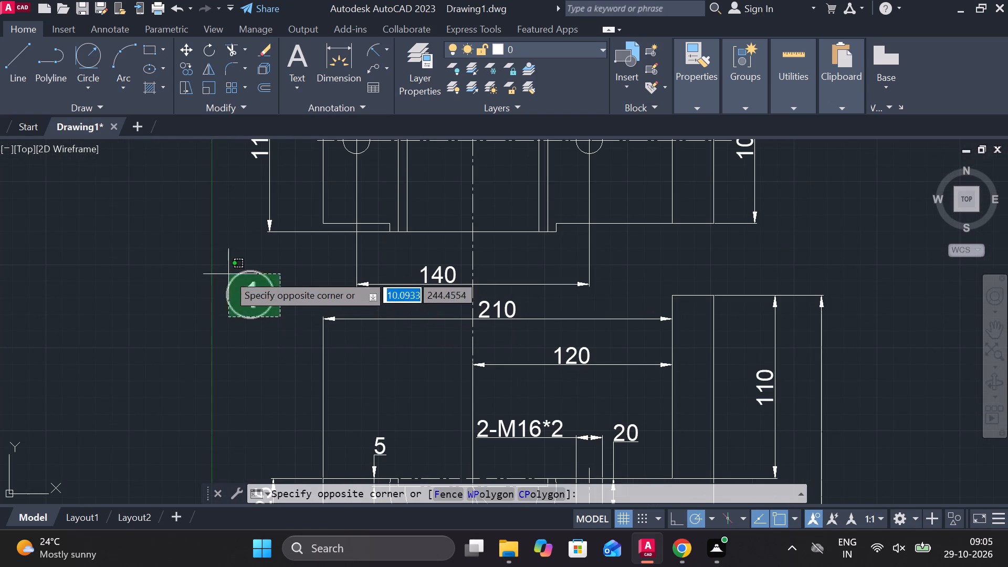
{"action": "left_click", "coordinate": [217, 265]}
{"action": "type", "text": "CO"}
{"action": "key", "text": "Return"}
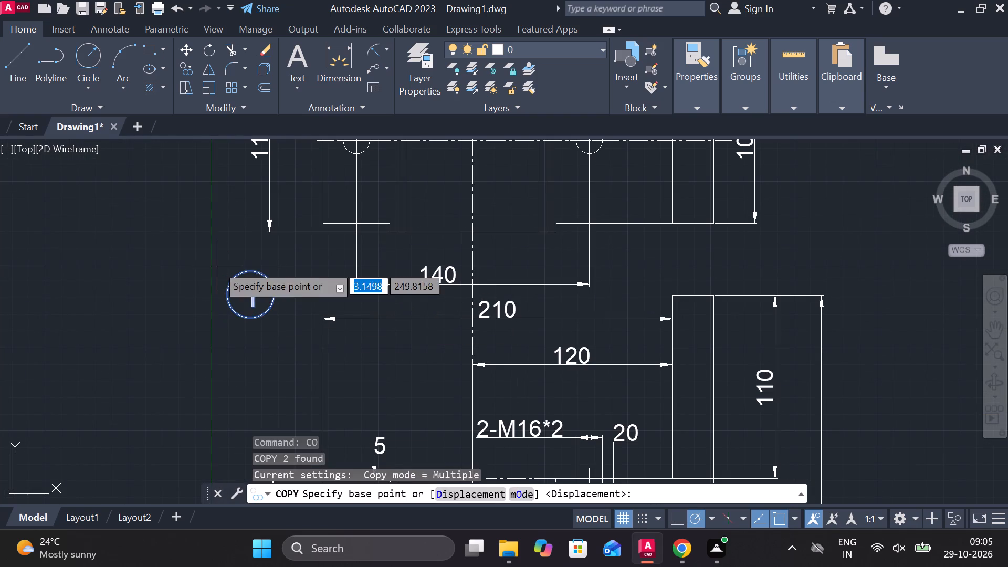
{"action": "left_click", "coordinate": [291, 280]}
{"action": "scroll", "coordinate": [332, 283], "scroll_direction": "down", "scroll_amount": 2}
{"action": "middle_click_drag", "start_coordinate": [759, 248], "coordinate": [652, 351]}
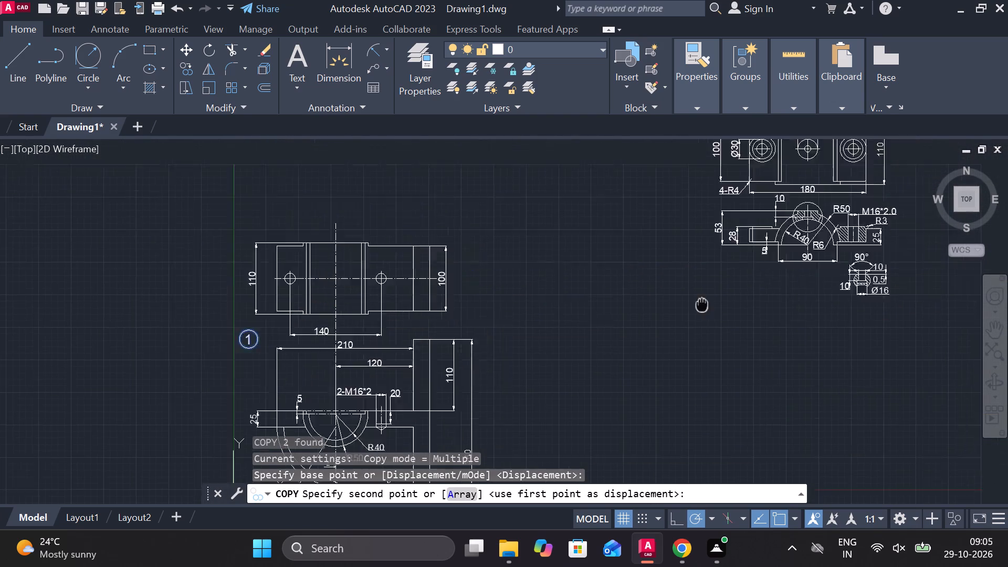
{"action": "middle_click_drag", "start_coordinate": [652, 351], "coordinate": [591, 376]}
{"action": "left_click", "coordinate": [593, 254]}
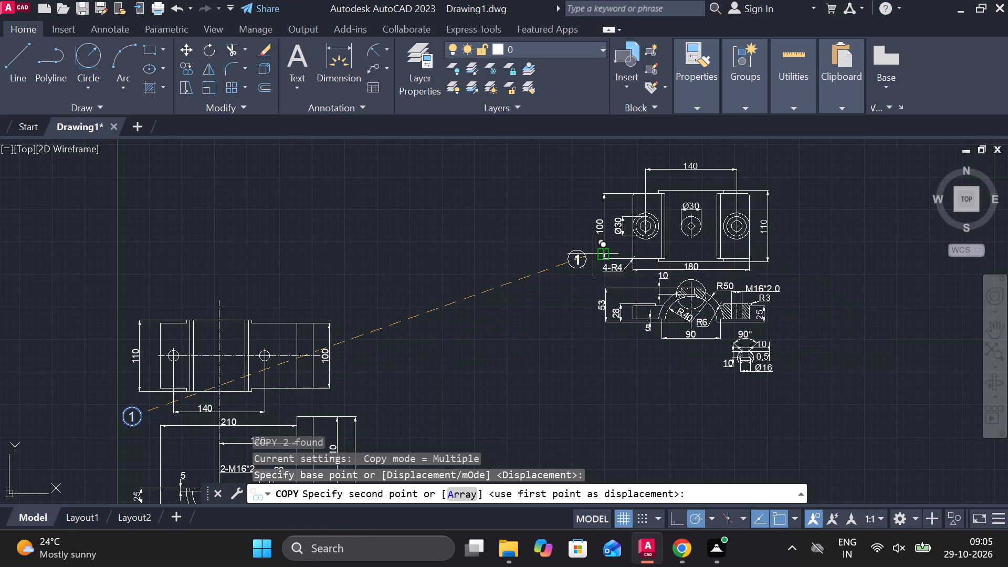
{"action": "scroll", "coordinate": [614, 285], "scroll_direction": "up", "scroll_amount": 3}
{"action": "key", "text": "Escape"}
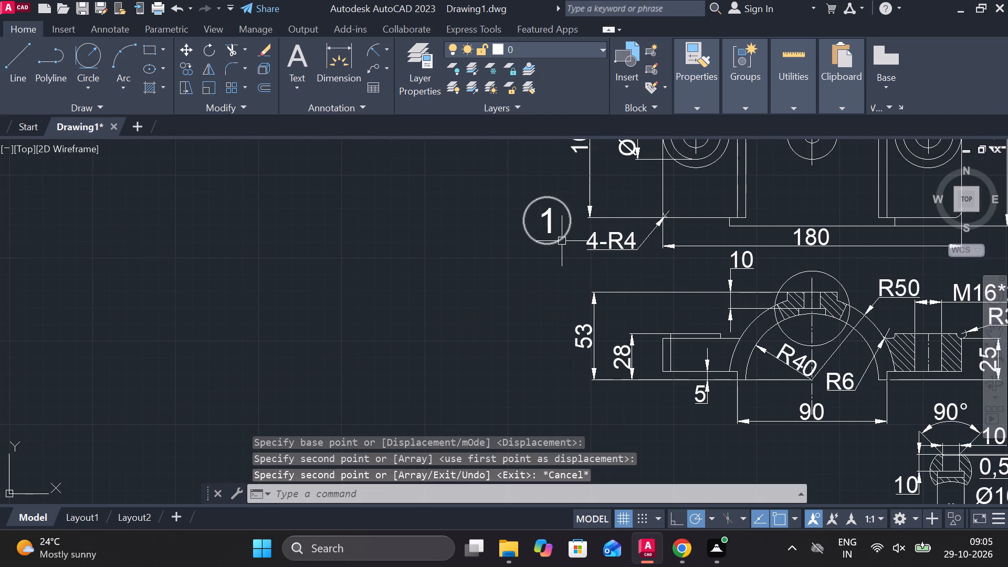
Move the copied balloon, circle and number together, slightly farther away from the 4-R4 callout.
{"action": "left_click", "coordinate": [554, 215]}
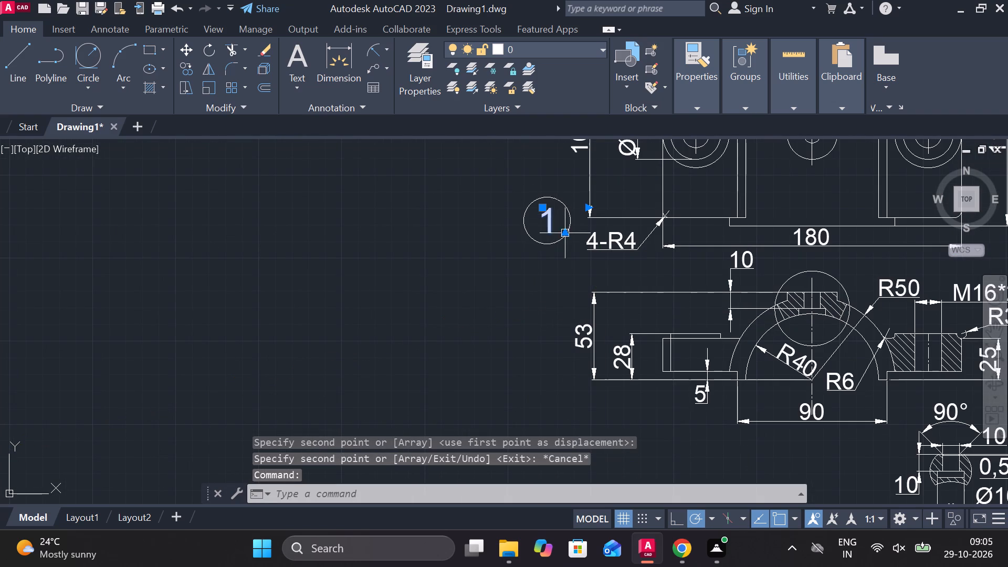
{"action": "left_click", "coordinate": [547, 243]}
{"action": "key", "text": "m"}
{"action": "key", "text": "Return"}
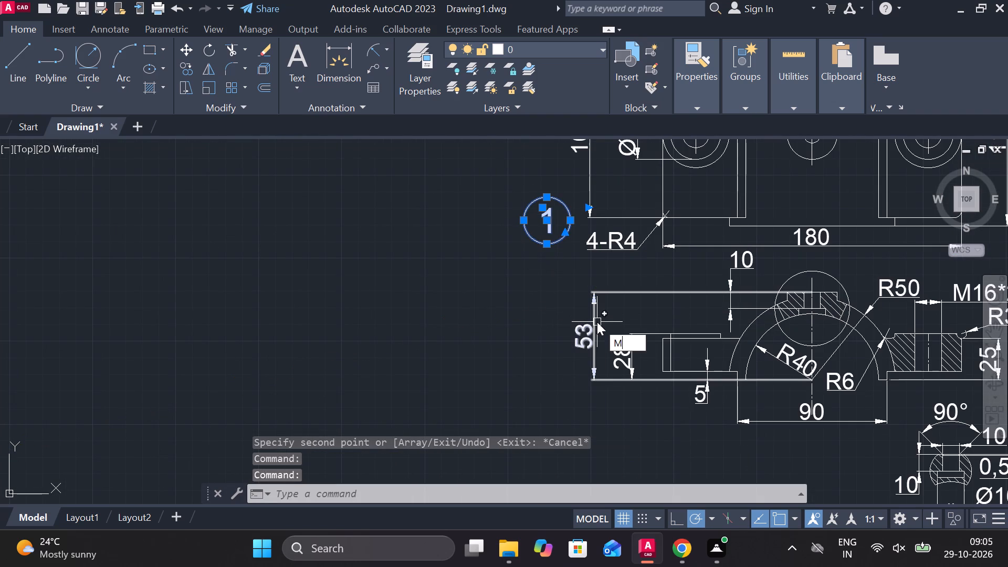
{"action": "left_click", "coordinate": [554, 286]}
{"action": "left_click", "coordinate": [533, 295]}
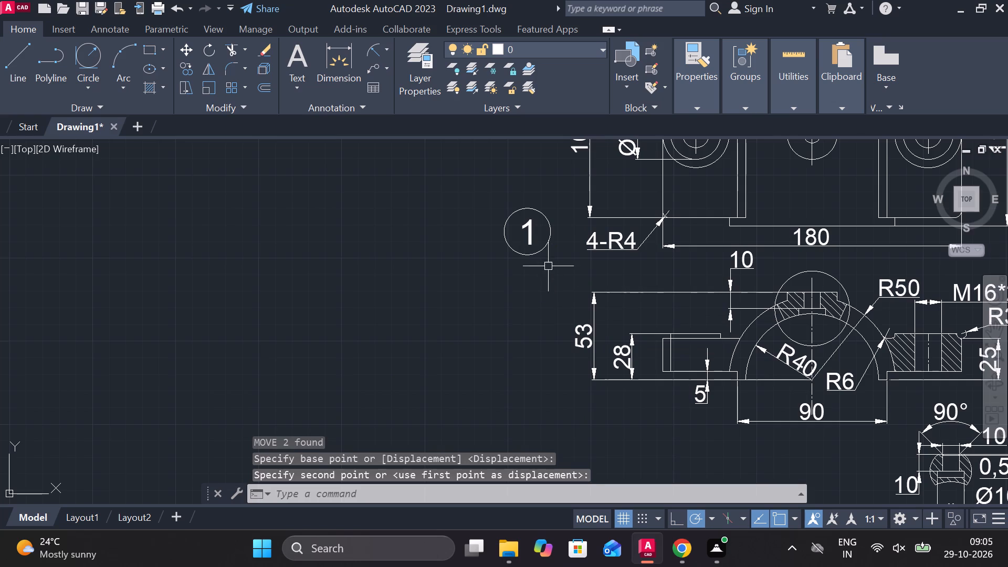
{"action": "key", "text": "Escape"}
Change the number in the copied balloon to 4.
{"action": "left_click", "coordinate": [529, 217]}
{"action": "key", "text": "Escape"}
{"action": "double_click", "coordinate": [531, 220]}
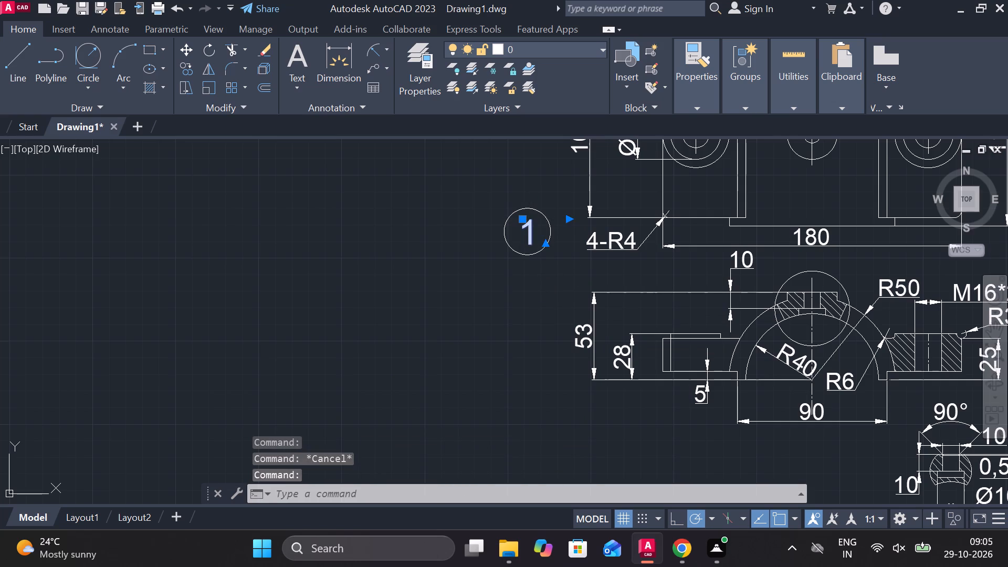
{"action": "key", "text": "BackSpace"}
{"action": "key", "text": "4"}
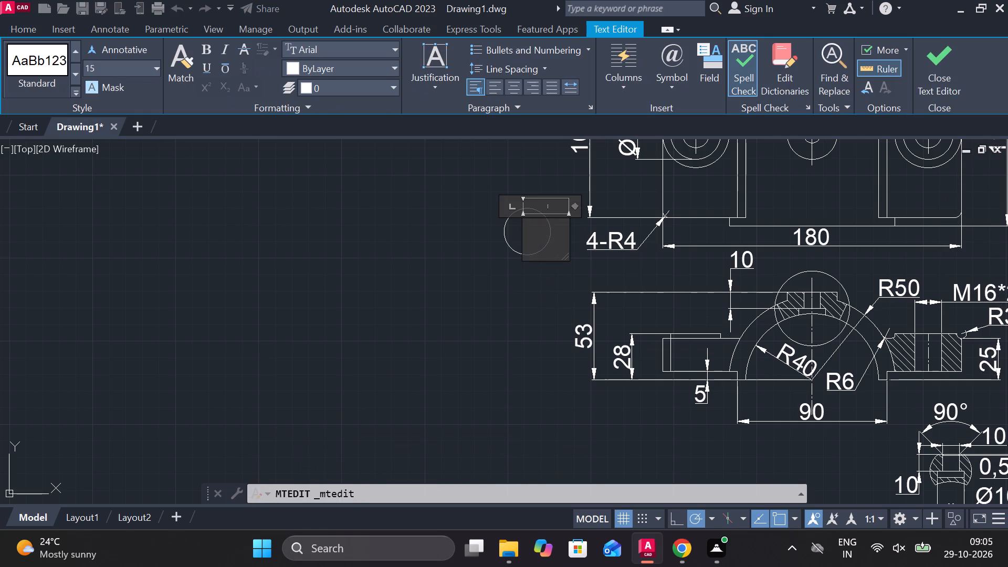
{"action": "left_click", "coordinate": [917, 65]}
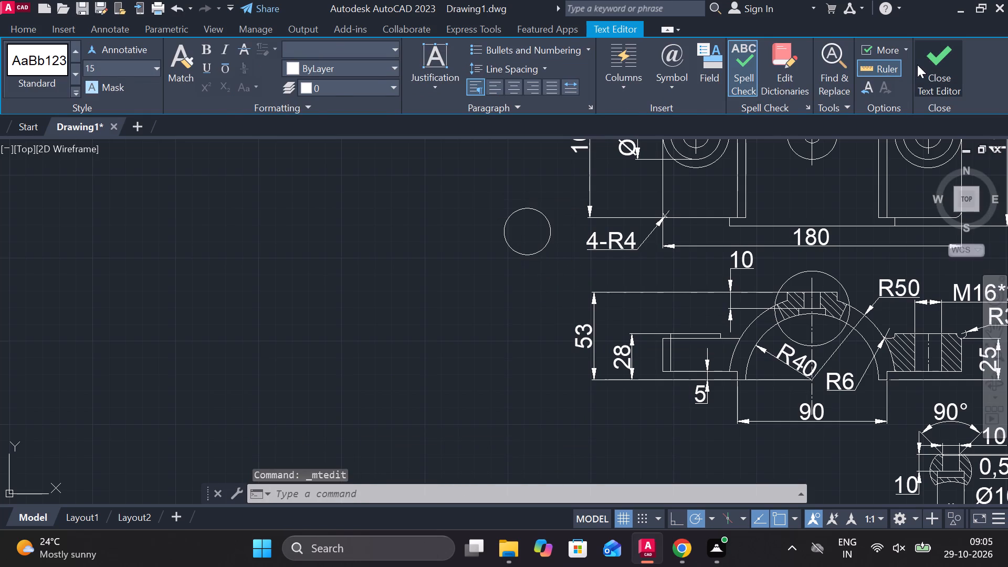
Move all the bracket cap's views with their dimensions and balloon 4 next to the dimensioned bracket views.
{"action": "scroll", "coordinate": [569, 317], "scroll_direction": "down", "scroll_amount": 2}
{"action": "scroll", "coordinate": [652, 362], "scroll_direction": "down", "scroll_amount": 1}
{"action": "left_click", "coordinate": [576, 217]}
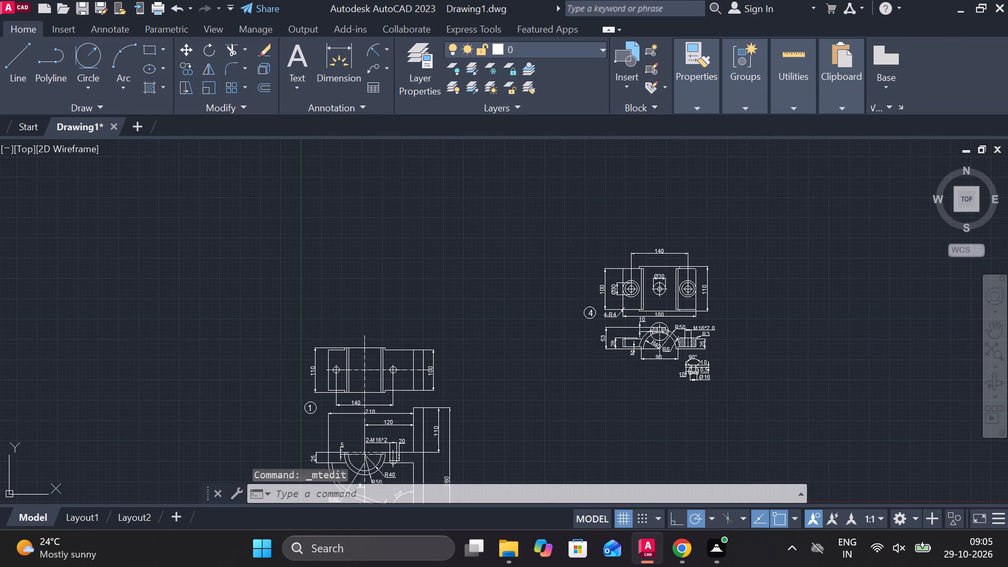
{"action": "left_click", "coordinate": [790, 412]}
{"action": "key", "text": "m"}
{"action": "key", "text": "Return"}
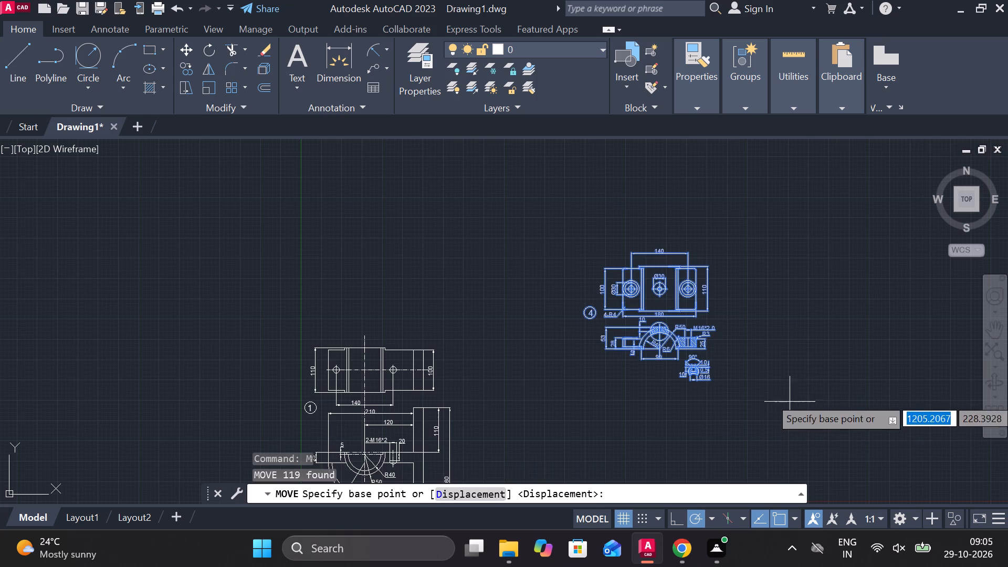
{"action": "left_click", "coordinate": [774, 363]}
{"action": "scroll", "coordinate": [769, 373], "scroll_direction": "down", "scroll_amount": 2}
{"action": "middle_click_drag", "start_coordinate": [744, 408], "coordinate": [655, 352]}
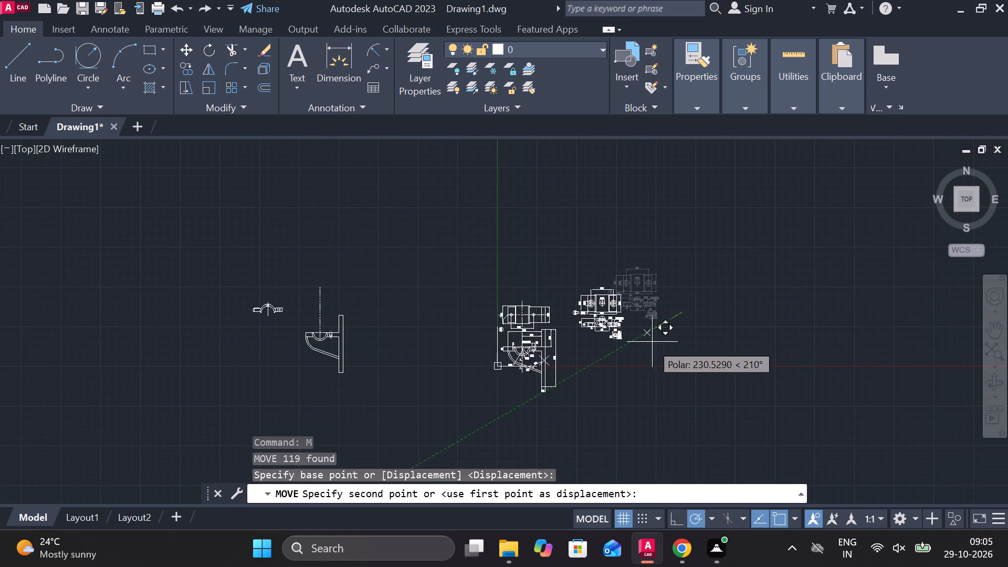
{"action": "scroll", "coordinate": [656, 344], "scroll_direction": "up", "scroll_amount": 2}
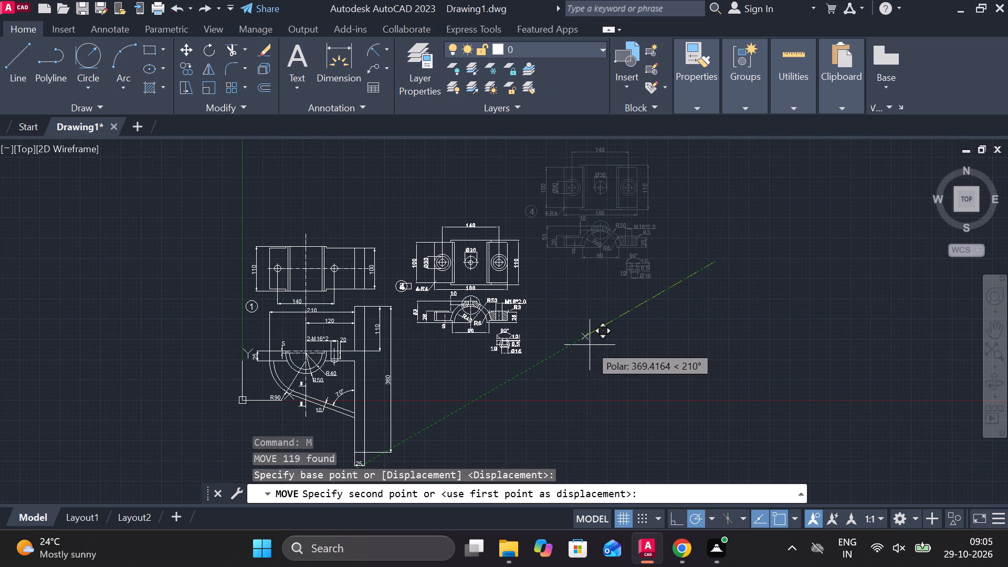
{"action": "left_click", "coordinate": [590, 345]}
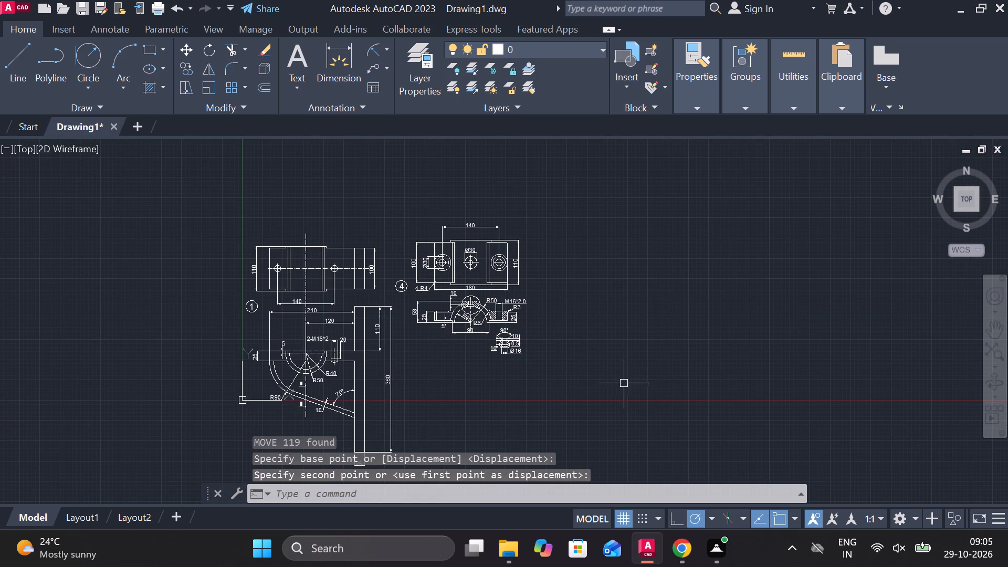
Draw a circle of radius 40 in the empty area beyond the bracket and below the cap views.
{"action": "middle_click_drag", "start_coordinate": [498, 396], "coordinate": [587, 310]}
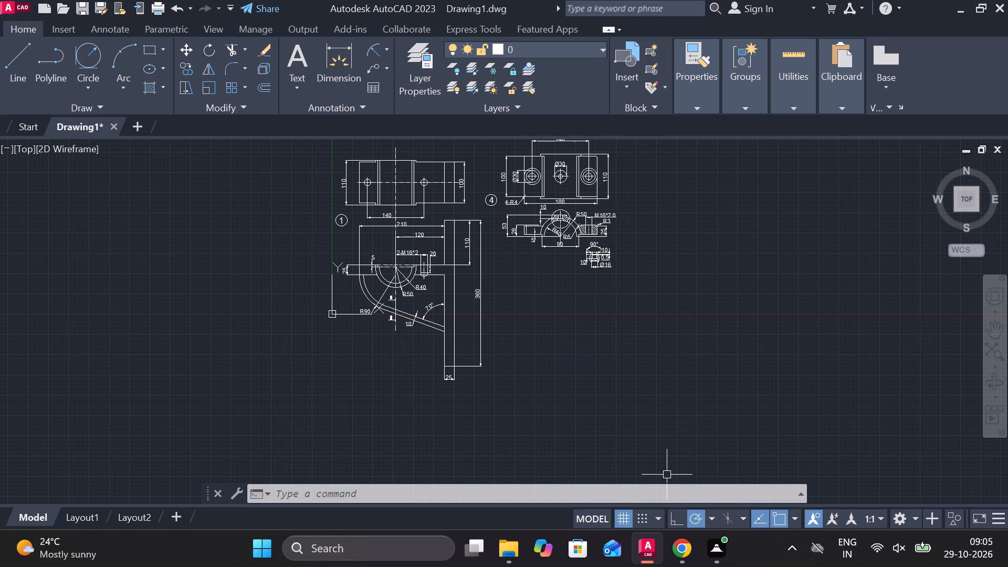
{"action": "middle_click_drag", "start_coordinate": [608, 443], "coordinate": [535, 392]}
{"action": "middle_click_drag", "start_coordinate": [653, 459], "coordinate": [571, 421]}
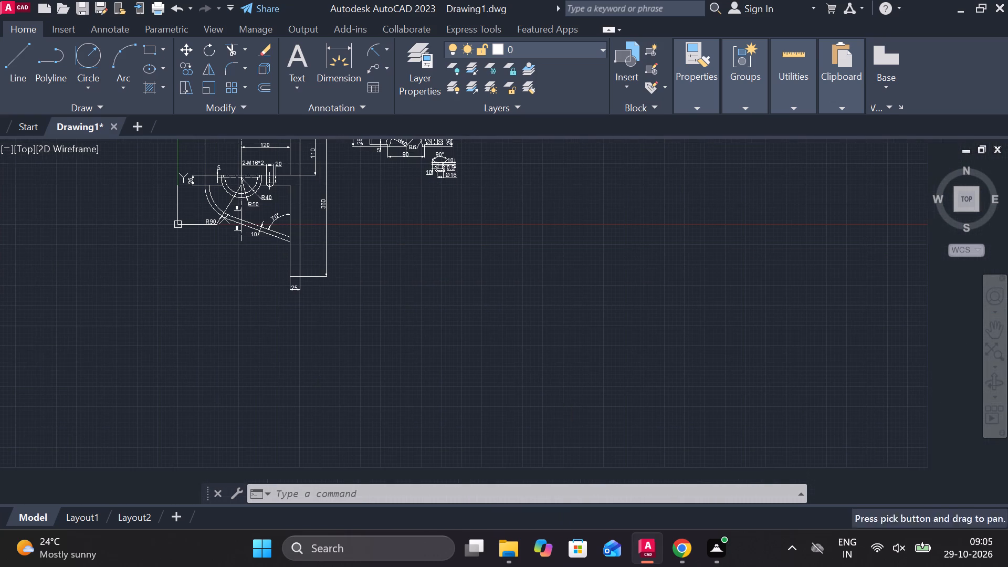
{"action": "key", "text": "c"}
{"action": "key", "text": "space"}
{"action": "left_click", "coordinate": [580, 299]}
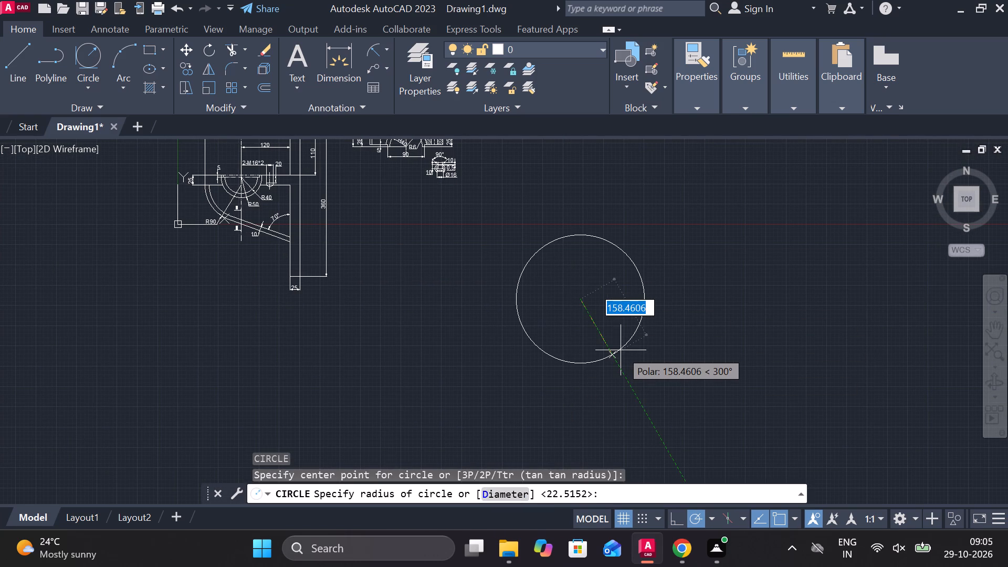
{"action": "type", "text": "40"}
{"action": "key", "text": "Return"}
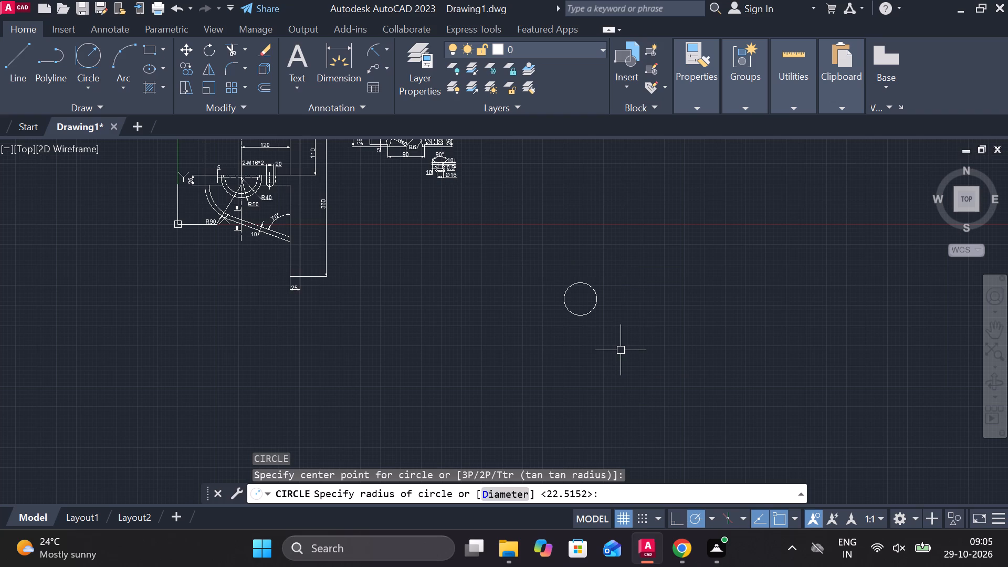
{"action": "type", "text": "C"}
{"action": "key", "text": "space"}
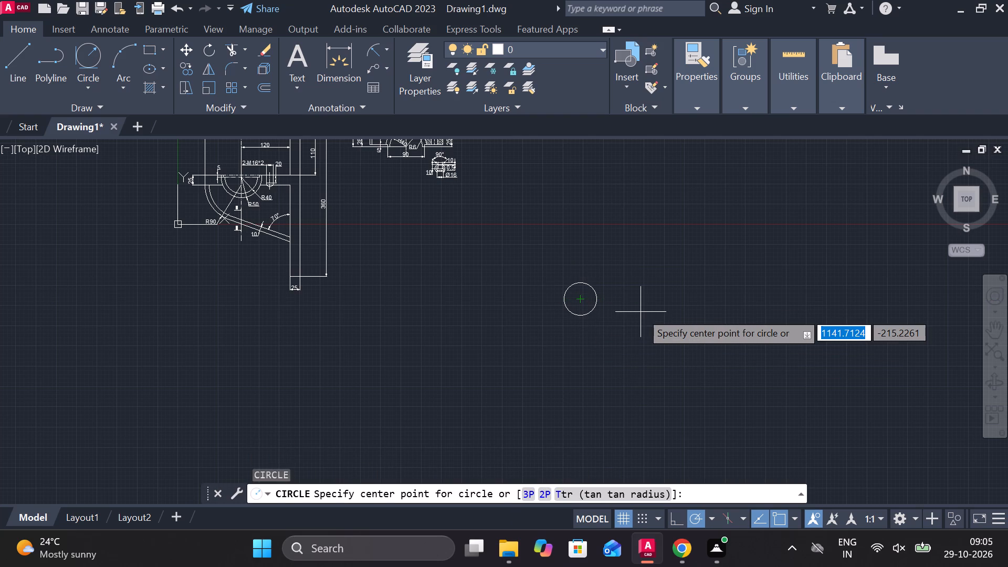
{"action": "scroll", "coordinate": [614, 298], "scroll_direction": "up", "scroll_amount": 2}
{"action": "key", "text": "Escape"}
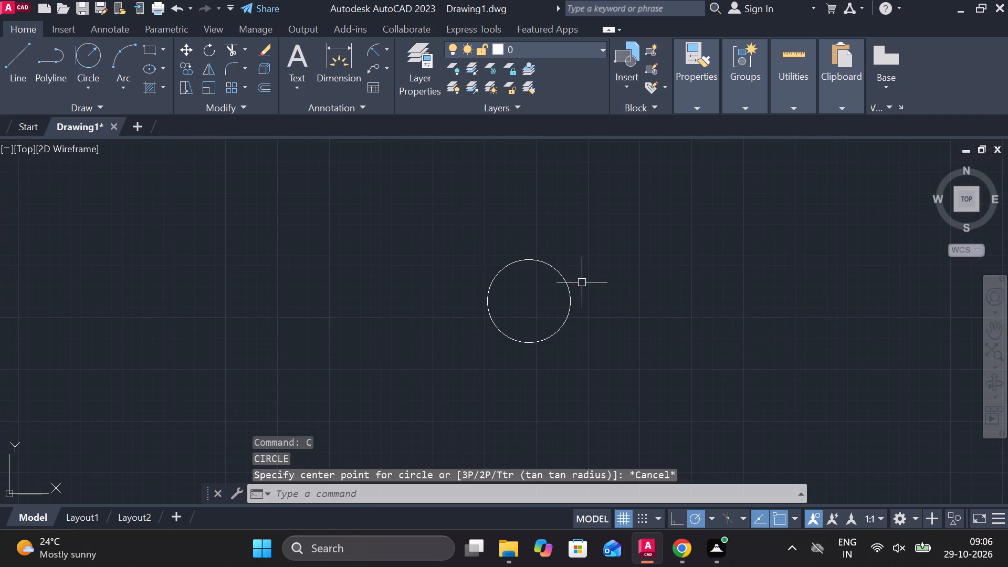
Offset the radius 40 circle 10 inward and 8 outward to make three concentric circles.
{"action": "left_click", "coordinate": [566, 281]}
{"action": "key", "text": "o"}
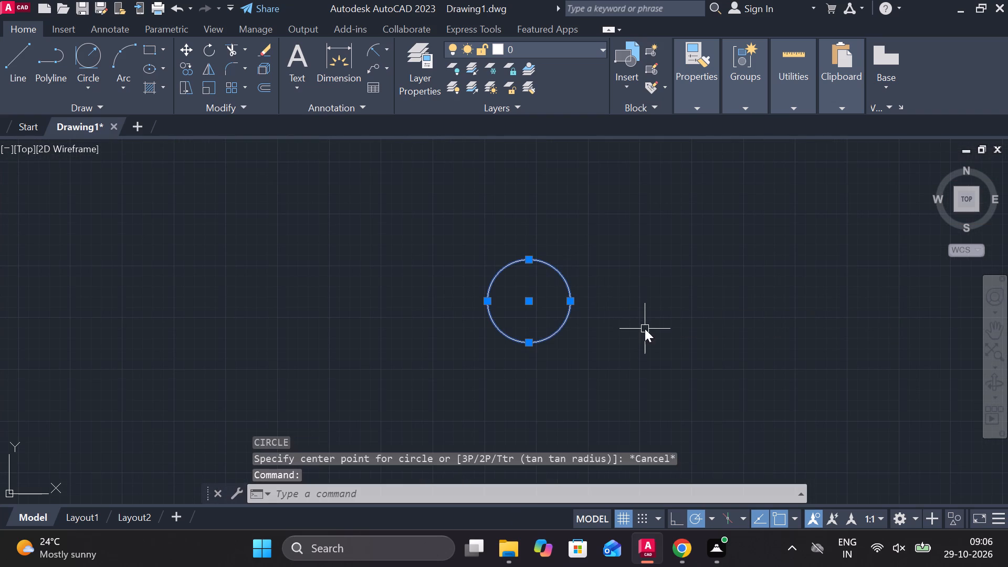
{"action": "key", "text": "Return"}
{"action": "key", "text": "Return"}
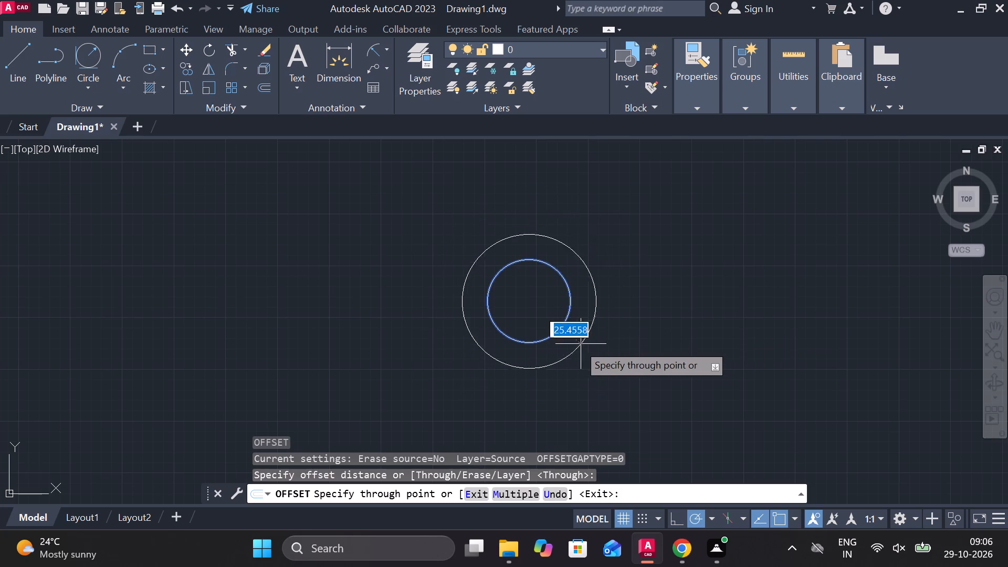
{"action": "scroll", "coordinate": [564, 324], "scroll_direction": "up", "scroll_amount": 3}
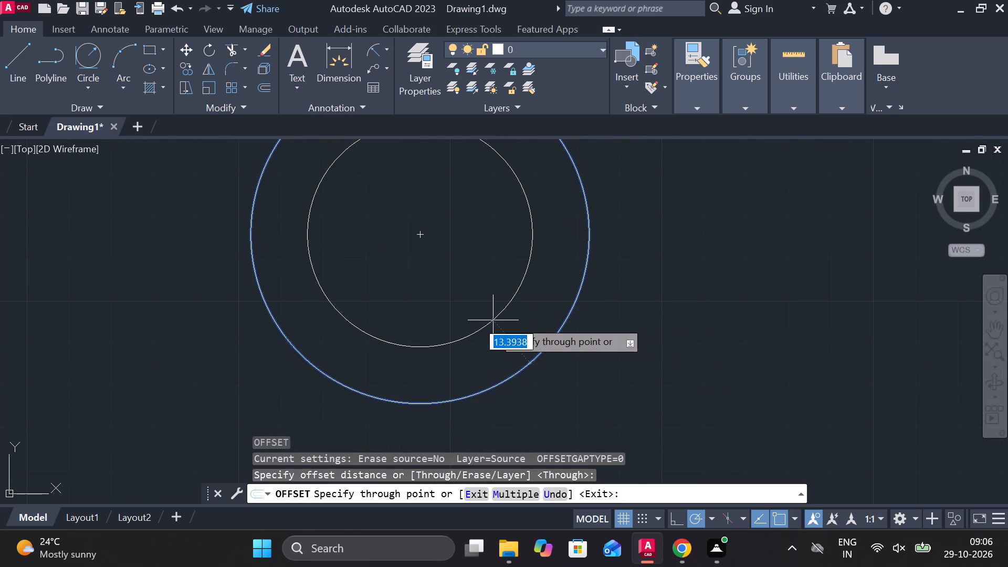
{"action": "type", "text": "10"}
{"action": "key", "text": "Return"}
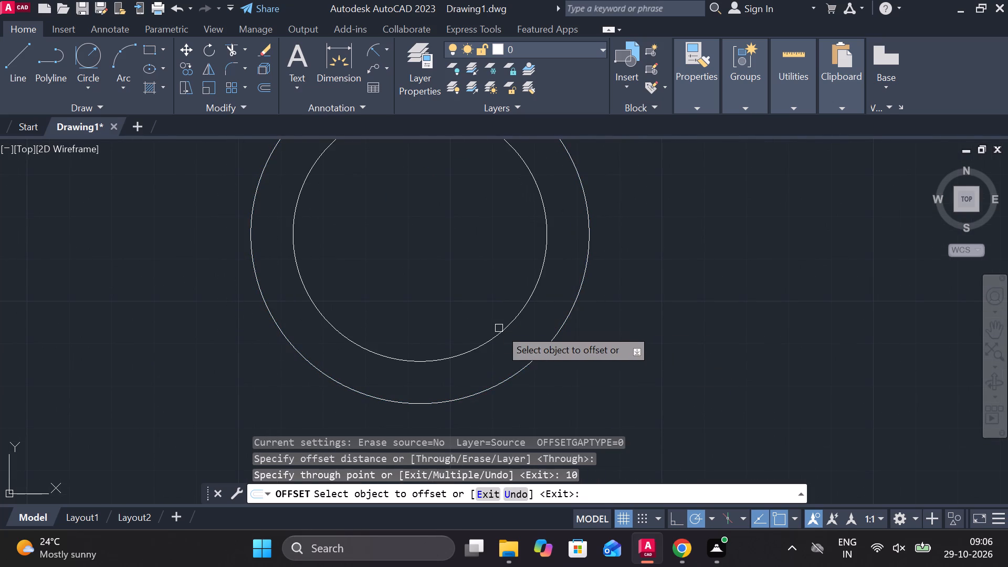
{"action": "left_click", "coordinate": [543, 344]}
{"action": "key", "text": "8"}
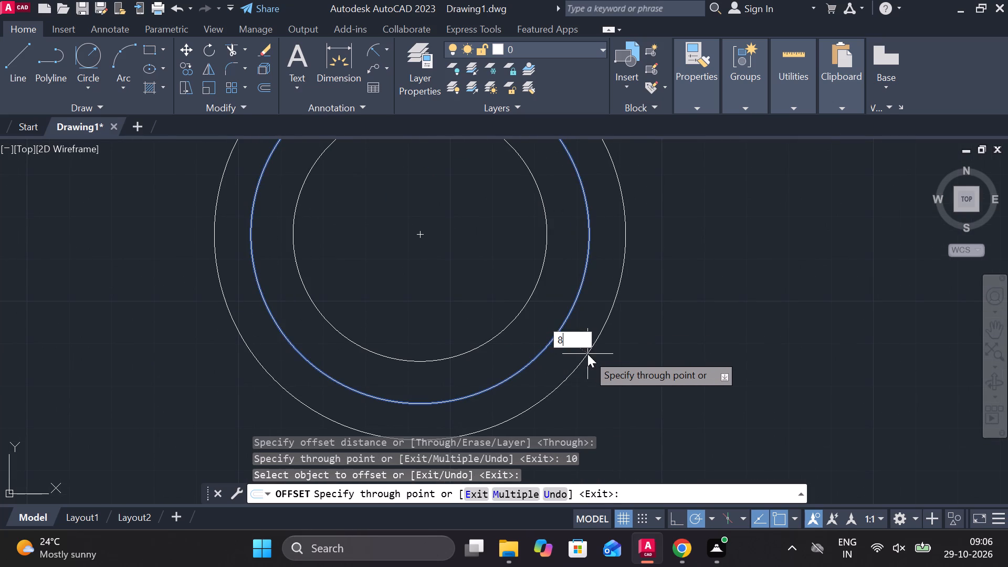
{"action": "key", "text": "Return"}
{"action": "scroll", "coordinate": [587, 354], "scroll_direction": "down", "scroll_amount": 2}
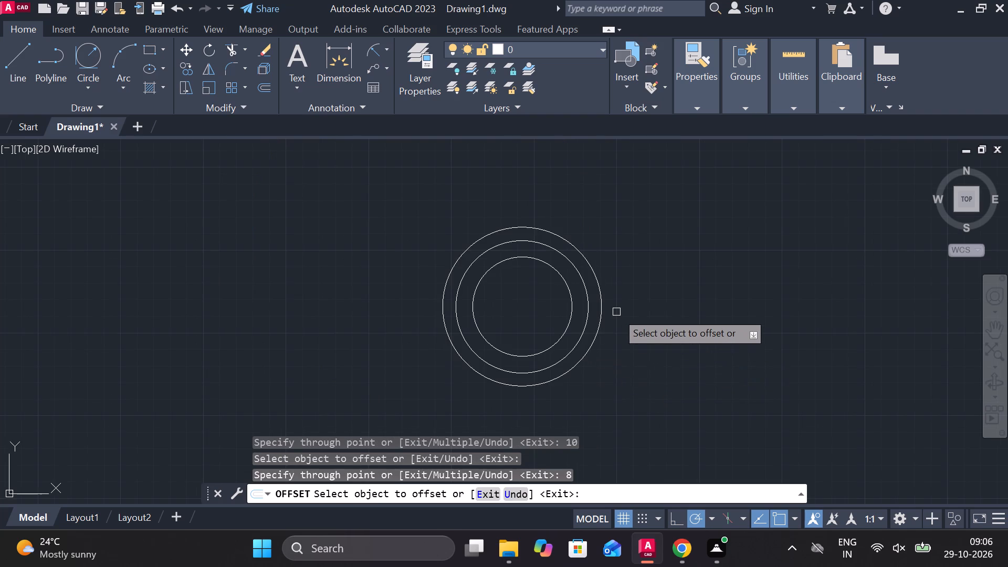
{"action": "scroll", "coordinate": [616, 312], "scroll_direction": "up", "scroll_amount": 1}
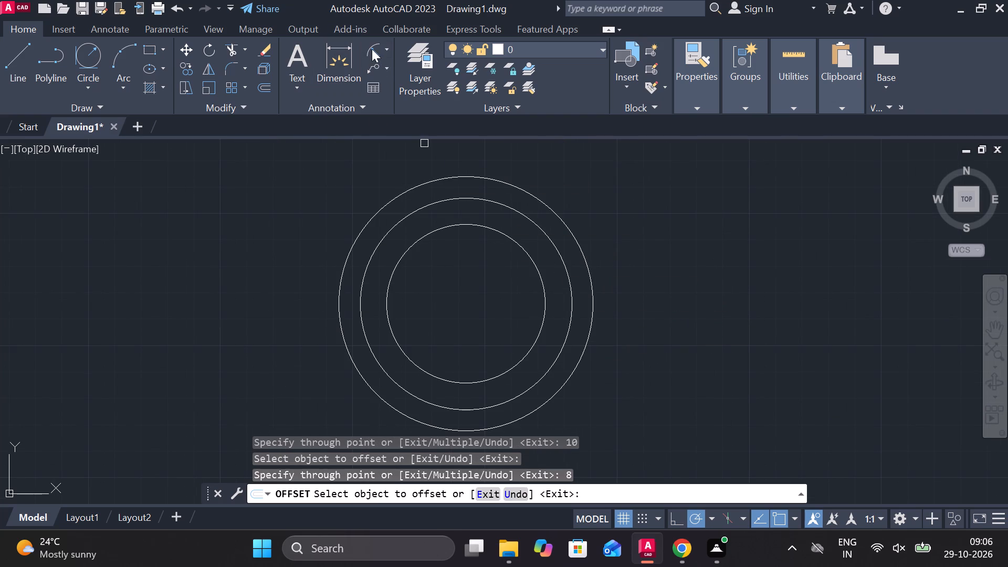
Check the radii of the three concentric circles with the radius dimension tool, without placing any dimension.
{"action": "double_click", "coordinate": [372, 49]}
{"action": "left_click", "coordinate": [400, 189]}
{"action": "key", "text": "Escape"}
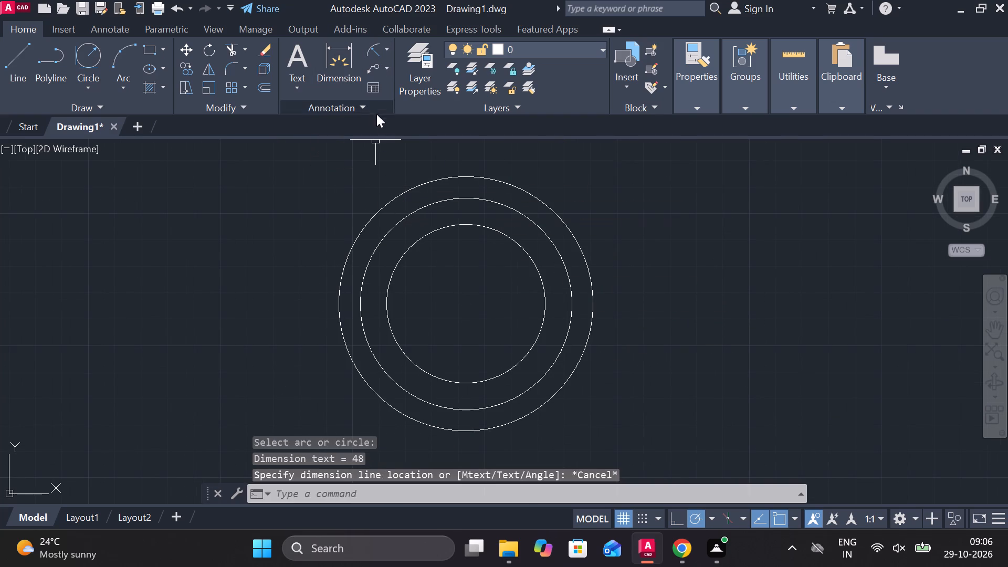
{"action": "key", "text": "space"}
{"action": "left_click", "coordinate": [413, 246]}
{"action": "key", "text": "Escape"}
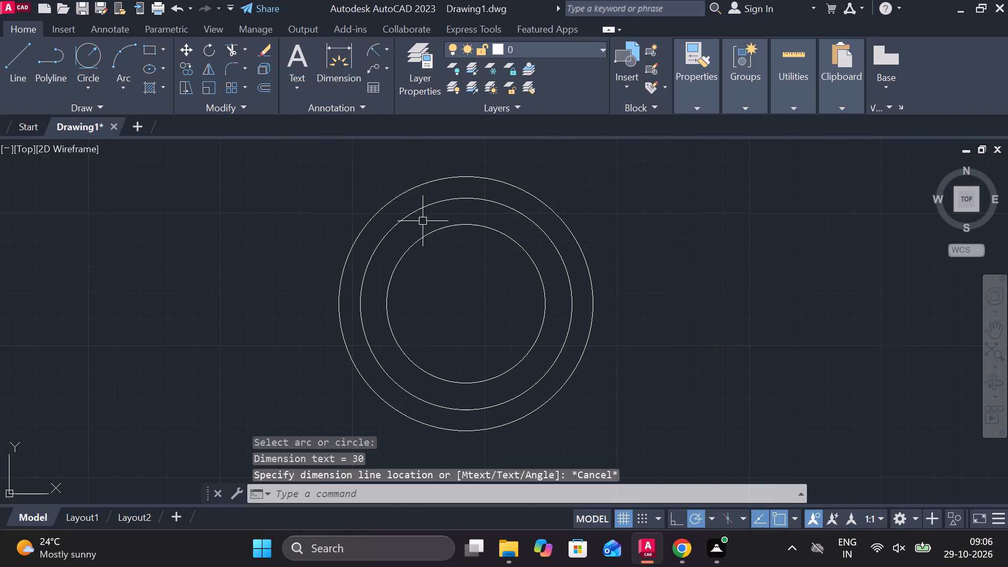
{"action": "key", "text": "space"}
{"action": "left_click", "coordinate": [390, 222]}
{"action": "left_click", "coordinate": [395, 225]}
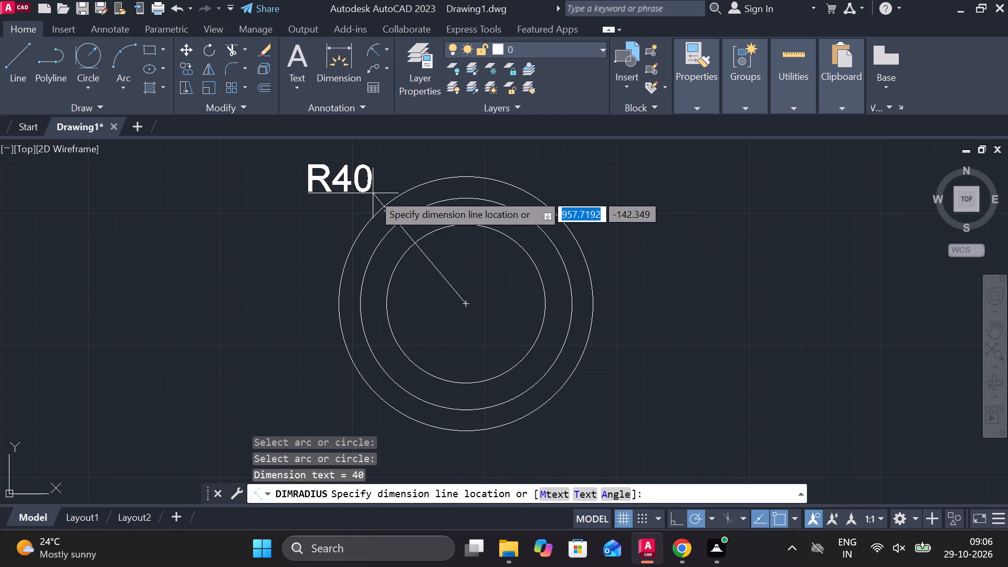
{"action": "key", "text": "Escape"}
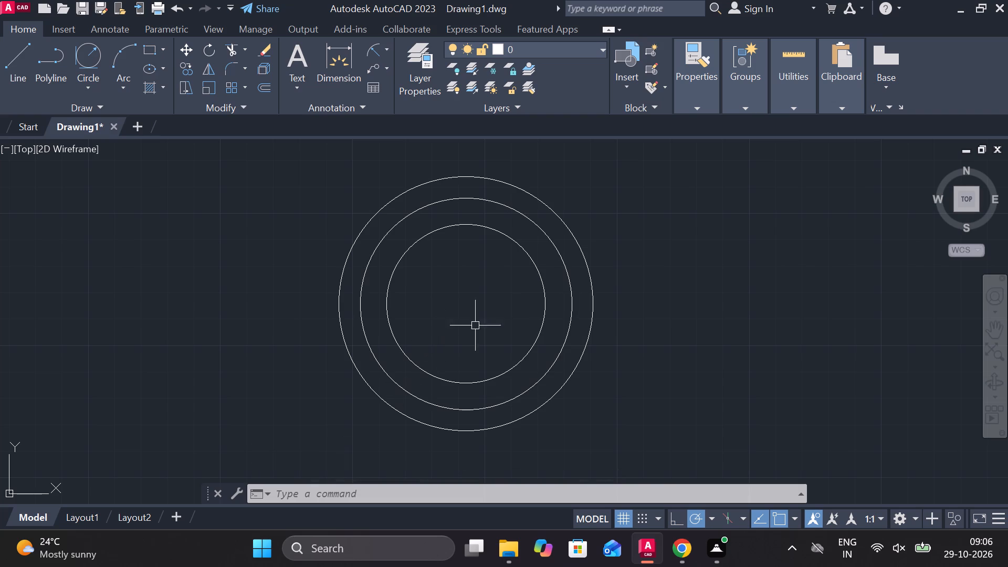
Draw a vertical centre line through the concentric circles, spanning the outer circle from its top quadrant to its bottom quadrant.
{"action": "key", "text": "l"}
{"action": "key", "text": "Return"}
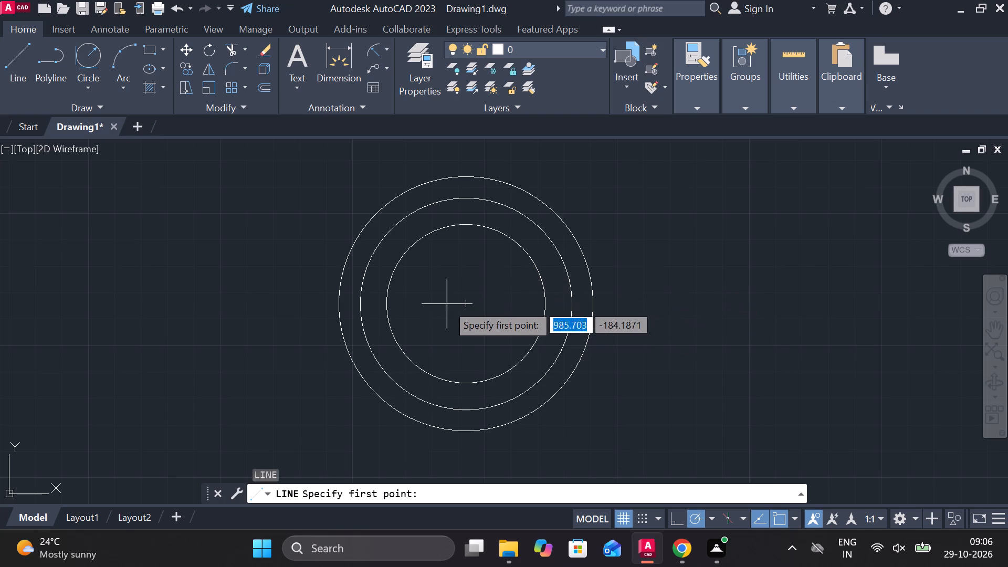
{"action": "left_click", "coordinate": [462, 305]}
{"action": "left_click", "coordinate": [461, 175]}
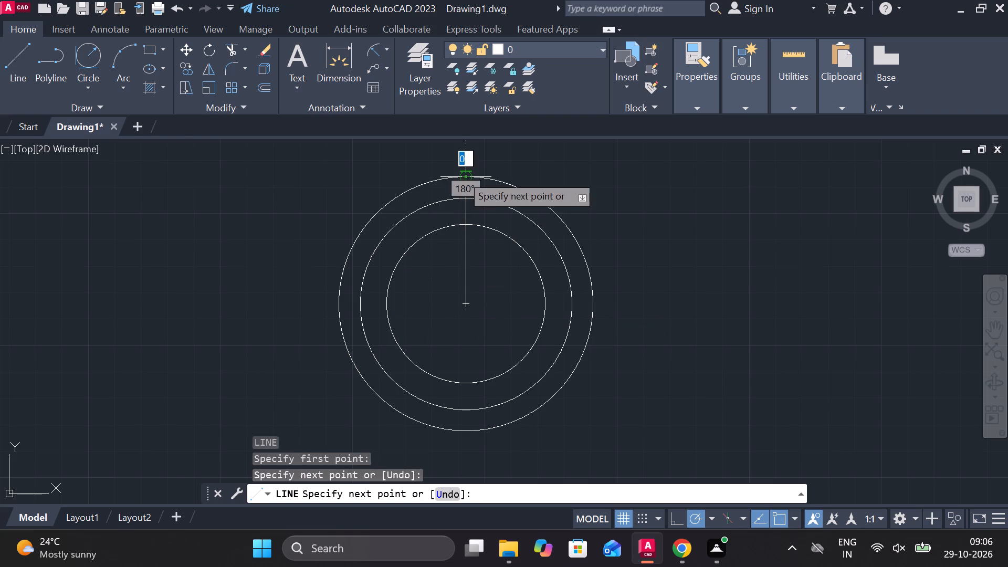
{"action": "key", "text": "Escape"}
{"action": "left_click", "coordinate": [465, 265]}
{"action": "left_click", "coordinate": [464, 302]}
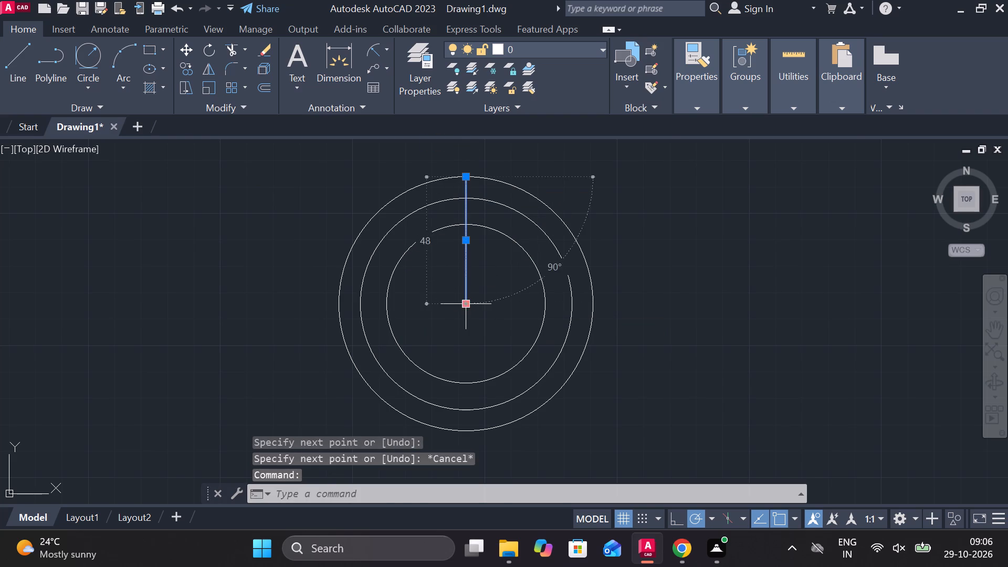
{"action": "left_click", "coordinate": [464, 429]}
{"action": "key", "text": "Escape"}
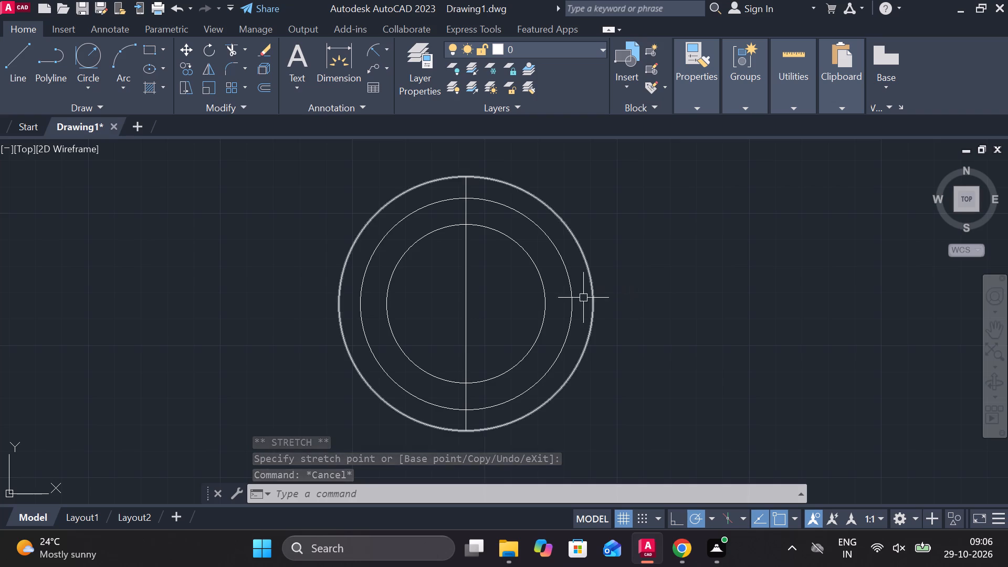
Offset the vertical centre line 5 towards the right side of the circles.
{"action": "left_click", "coordinate": [465, 267]}
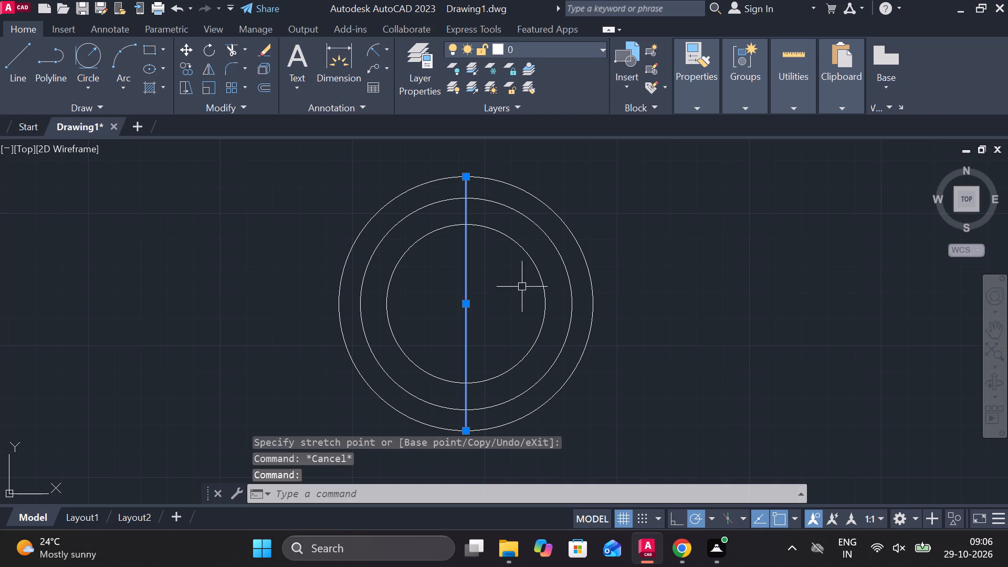
{"action": "key", "text": "o"}
{"action": "key", "text": "Return"}
{"action": "key", "text": "Return"}
{"action": "key", "text": "5"}
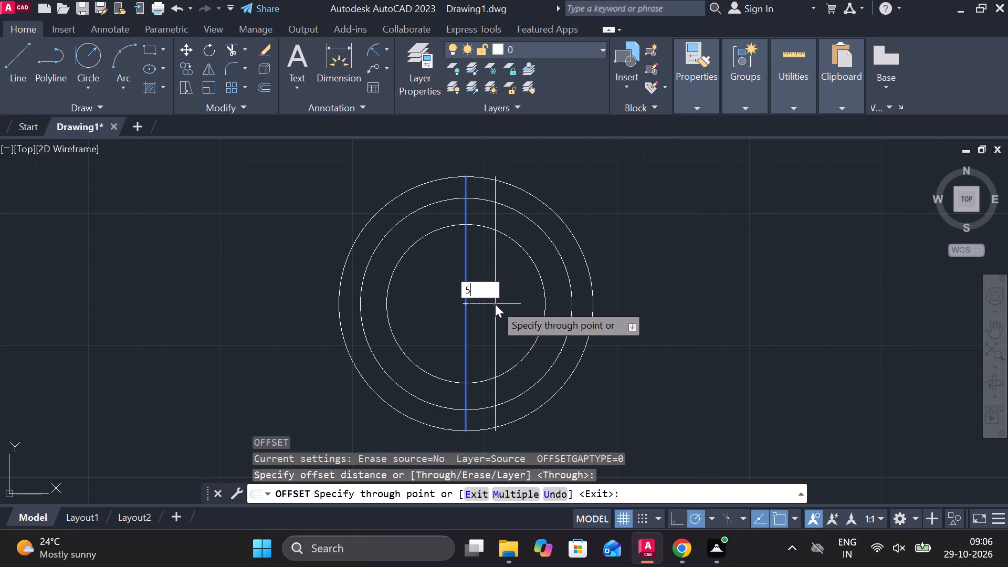
{"action": "key", "text": "Return"}
{"action": "key", "text": "Escape"}
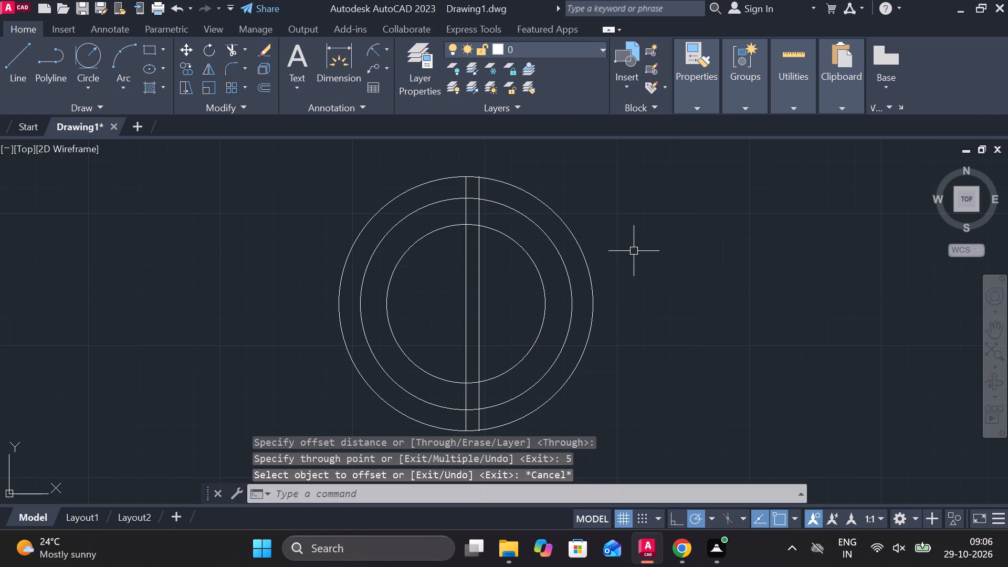
Trim away the portions of all three circles lying to the right of the offset vertical line.
{"action": "type", "text": "TR"}
{"action": "key", "text": "space"}
{"action": "left_click_drag", "start_coordinate": [559, 202], "coordinate": [555, 207]}
{"action": "left_click_drag", "start_coordinate": [531, 252], "coordinate": [511, 367]}
{"action": "left_click", "coordinate": [511, 367]}
Trim the offset line's short ends that protrude beyond the outer arc at the top and bottom.
{"action": "scroll", "coordinate": [470, 171], "scroll_direction": "up", "scroll_amount": 3}
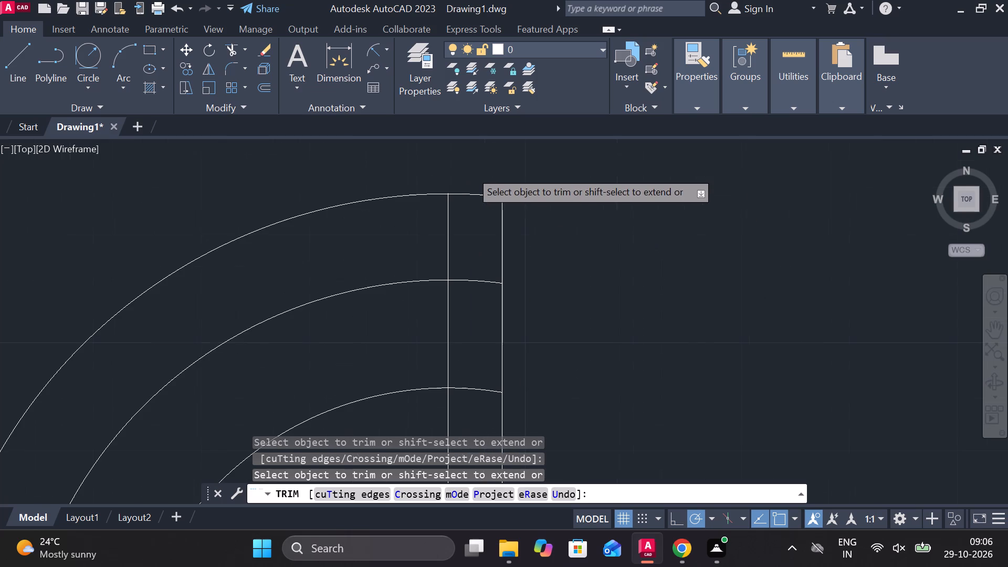
{"action": "scroll", "coordinate": [512, 185], "scroll_direction": "up", "scroll_amount": 2}
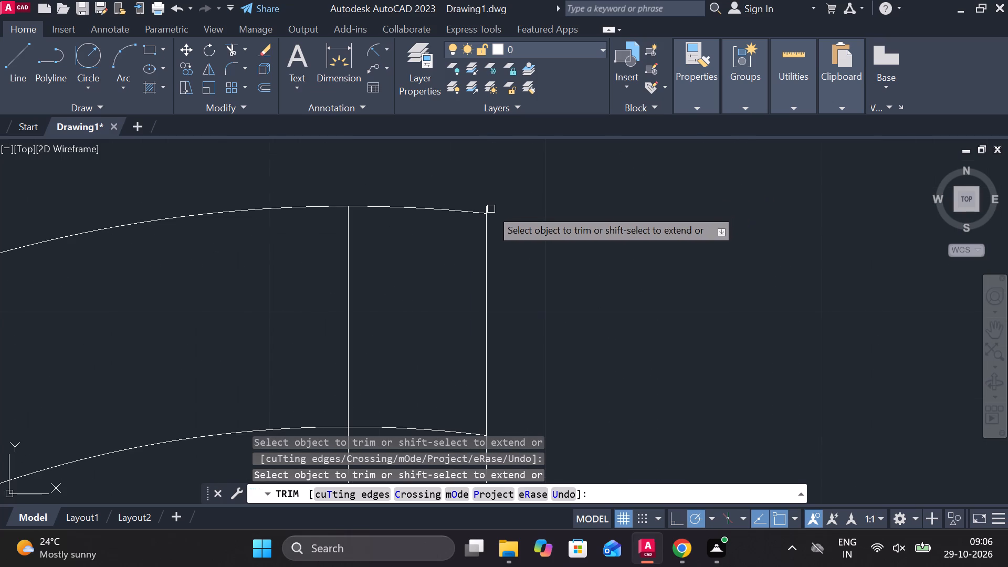
{"action": "left_click", "coordinate": [486, 208]}
{"action": "scroll", "coordinate": [595, 208], "scroll_direction": "down", "scroll_amount": 3}
{"action": "scroll", "coordinate": [603, 330], "scroll_direction": "down", "scroll_amount": 3}
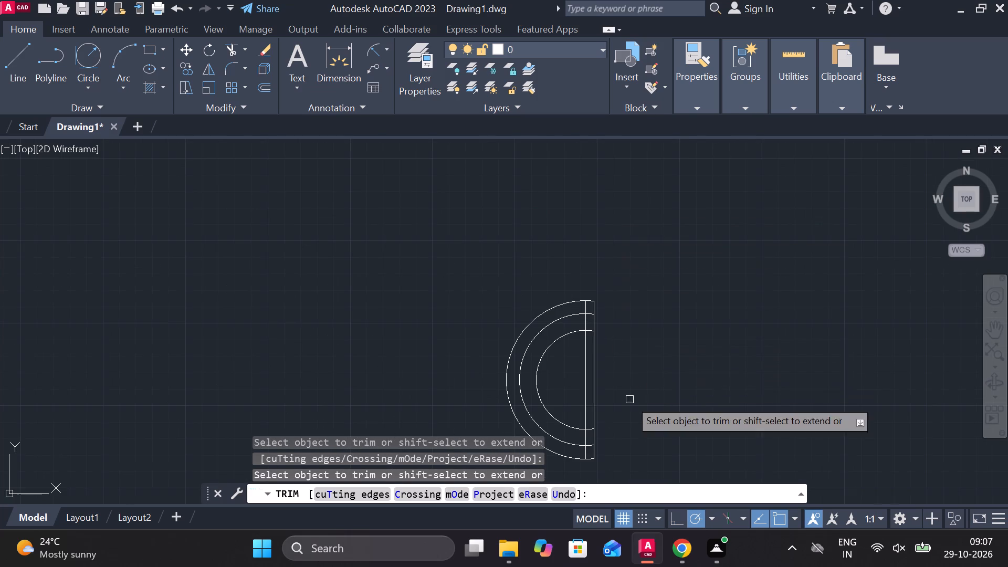
{"action": "middle_click_drag", "start_coordinate": [615, 411], "coordinate": [591, 222]}
{"action": "scroll", "coordinate": [596, 297], "scroll_direction": "up", "scroll_amount": 3}
{"action": "scroll", "coordinate": [496, 209], "scroll_direction": "up", "scroll_amount": 2}
{"action": "middle_click_drag", "start_coordinate": [501, 209], "coordinate": [541, 306]}
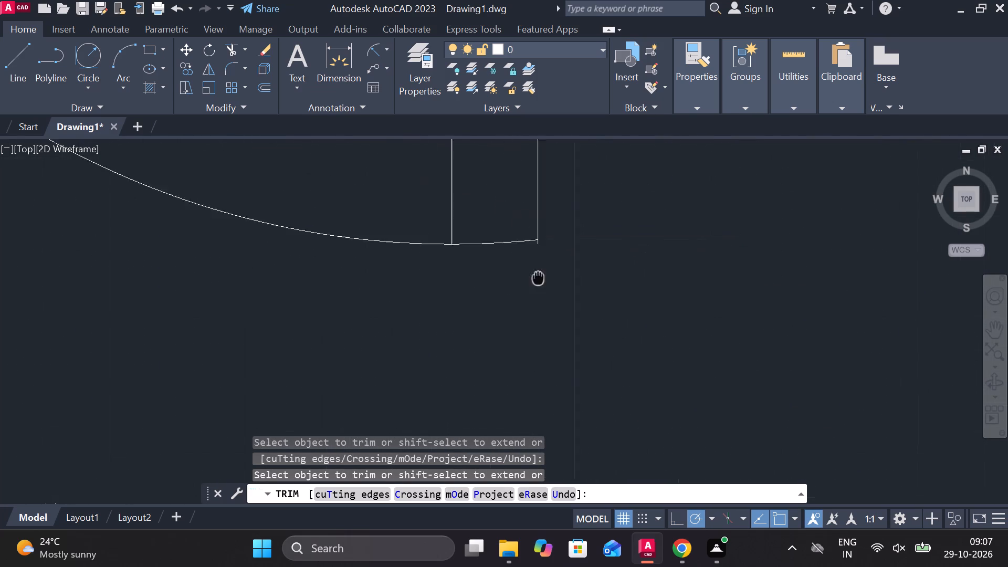
{"action": "middle_click_drag", "start_coordinate": [541, 306], "coordinate": [541, 316]}
{"action": "scroll", "coordinate": [534, 313], "scroll_direction": "up", "scroll_amount": 2}
{"action": "left_click", "coordinate": [553, 248]}
{"action": "scroll", "coordinate": [624, 255], "scroll_direction": "down", "scroll_amount": 2}
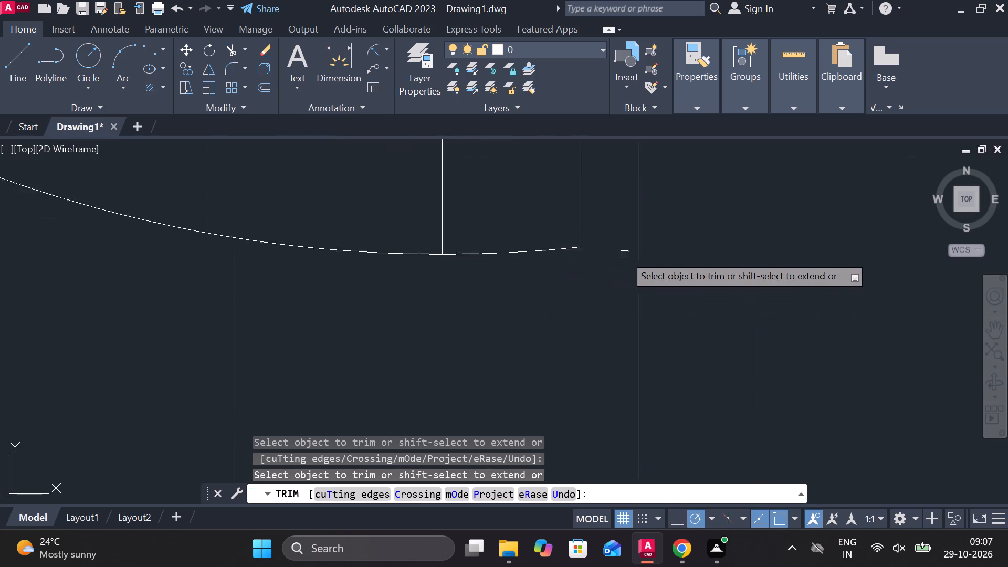
{"action": "scroll", "coordinate": [624, 255], "scroll_direction": "down", "scroll_amount": 2}
{"action": "scroll", "coordinate": [659, 210], "scroll_direction": "down", "scroll_amount": 2}
{"action": "middle_click_drag", "start_coordinate": [687, 194], "coordinate": [590, 345]}
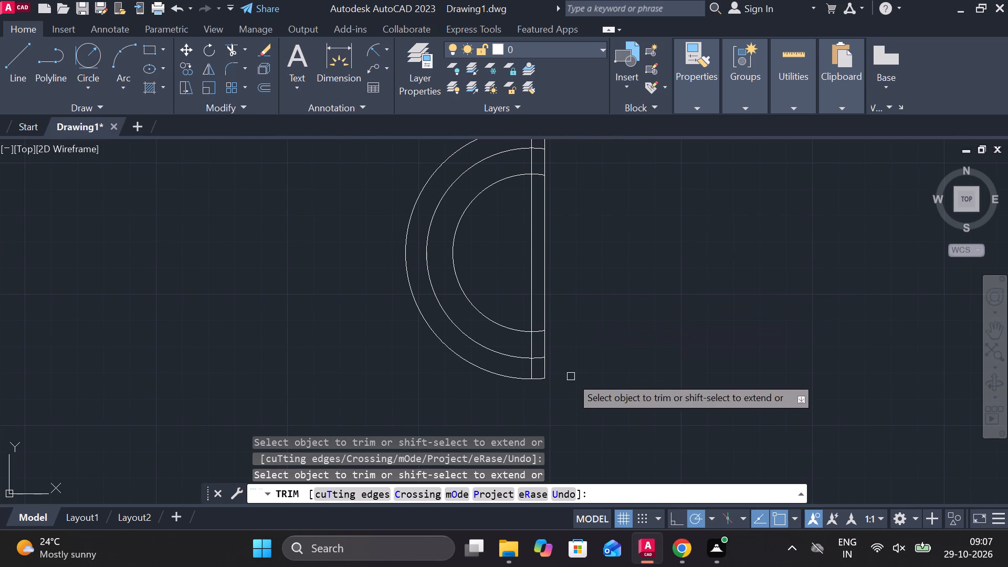
{"action": "key", "text": "Escape"}
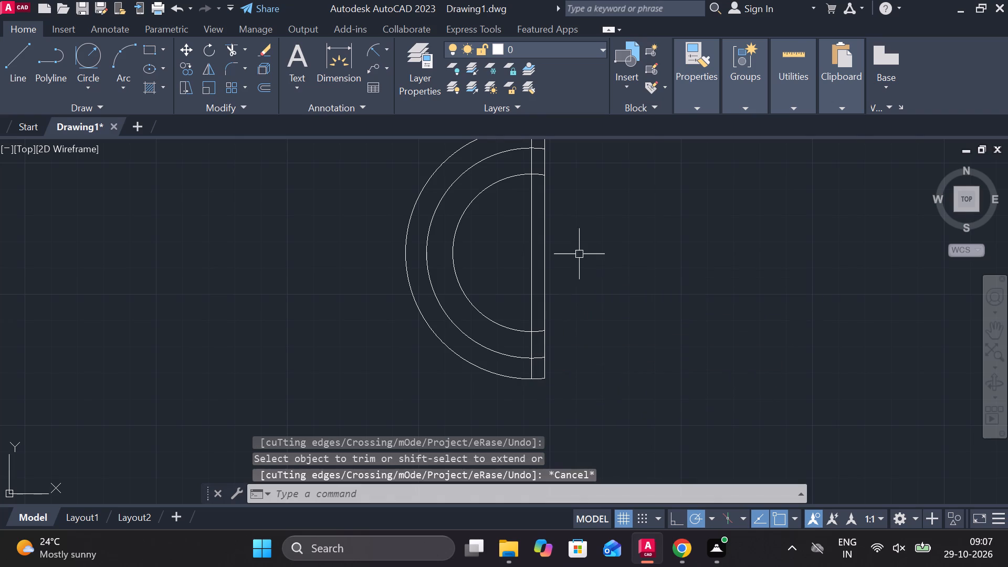
Set the linetype of the vertical line through the arcs' centre to CENTER2.
{"action": "left_click", "coordinate": [530, 224]}
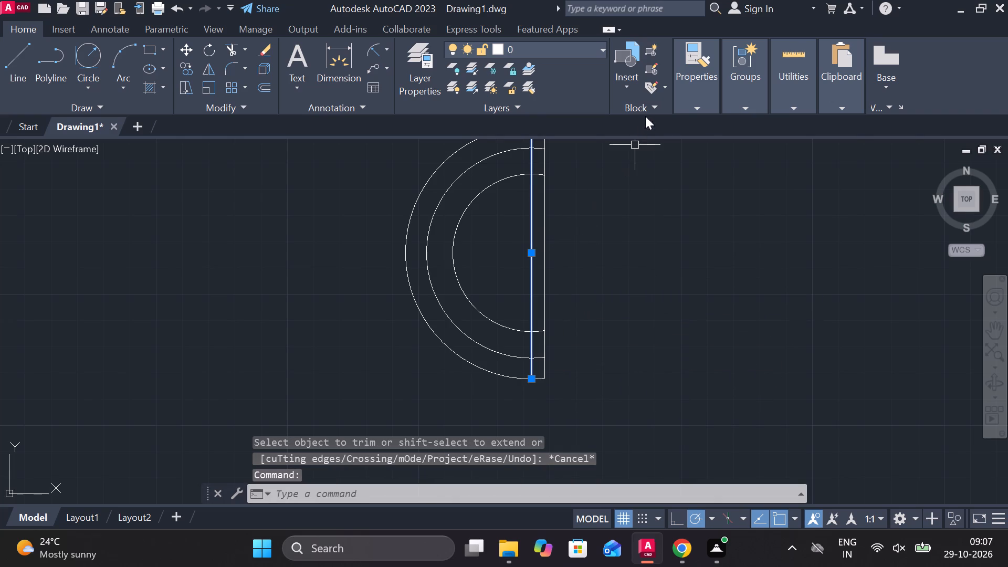
{"action": "left_click", "coordinate": [711, 110]}
{"action": "left_click", "coordinate": [781, 159]}
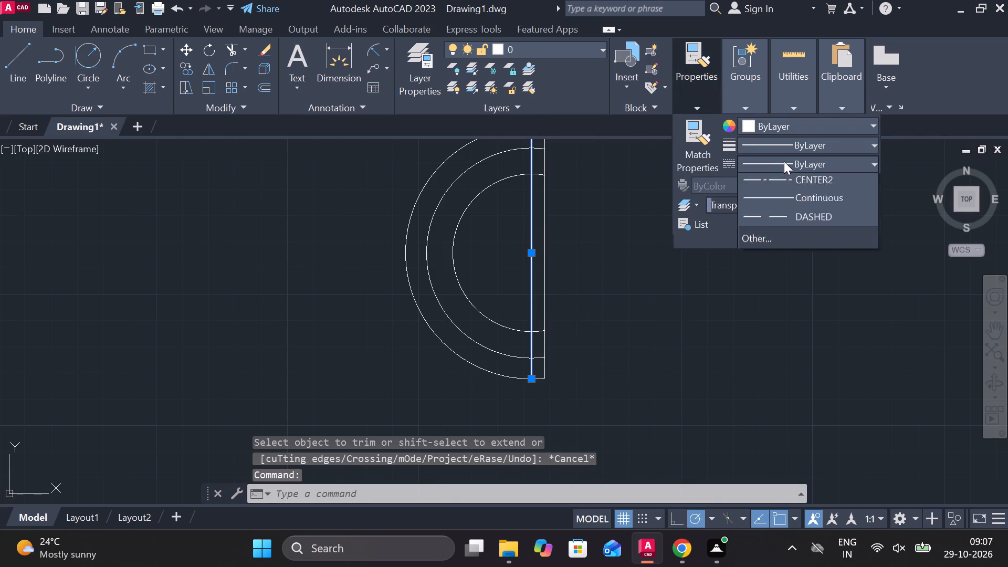
{"action": "left_click", "coordinate": [774, 220]}
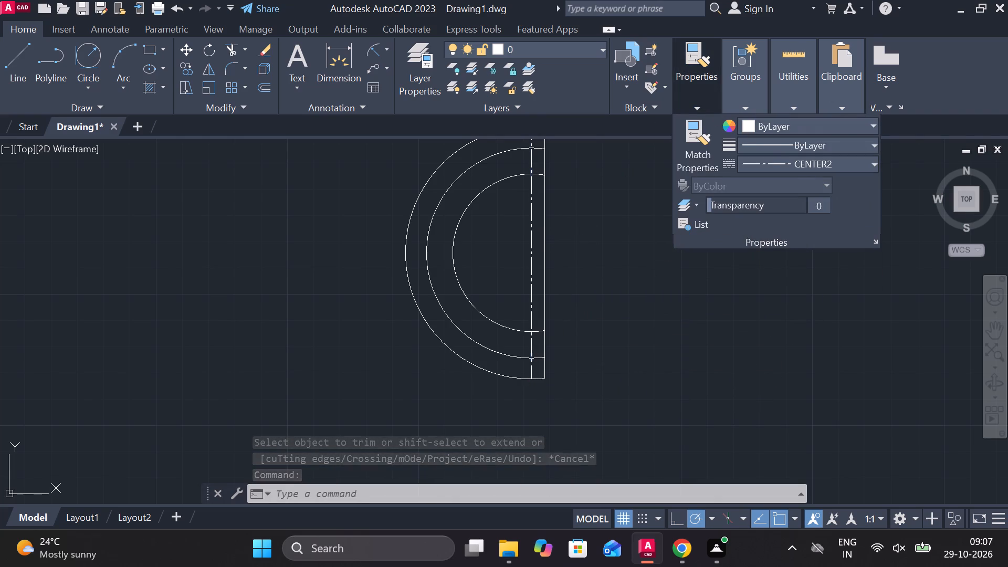
{"action": "key", "text": "Escape"}
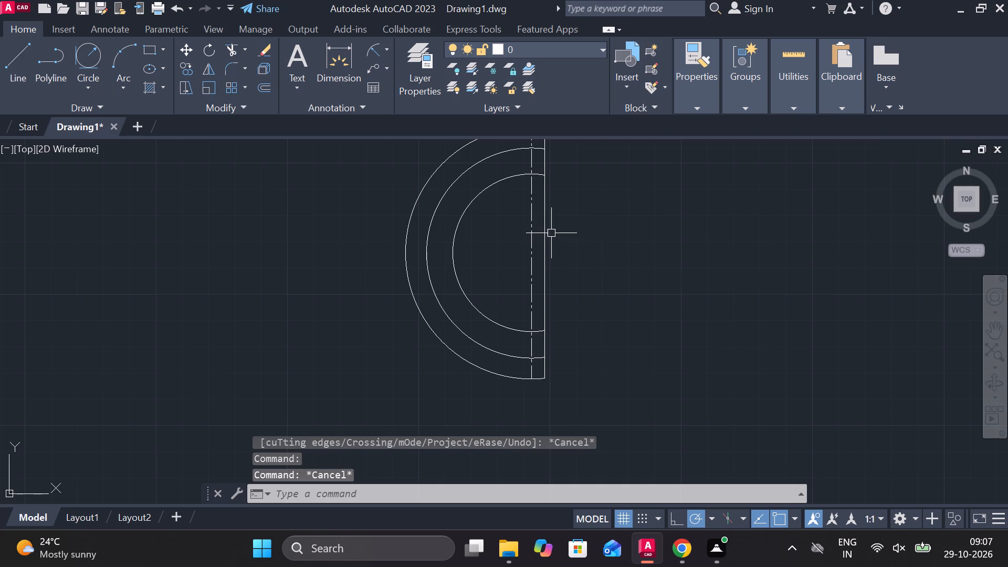
Trim the middle of the offset vertical line between the two ends of the inner arc, opening the half ring.
{"action": "type", "text": "TR"}
{"action": "key", "text": "space"}
{"action": "left_click", "coordinate": [543, 198]}
{"action": "scroll", "coordinate": [573, 272], "scroll_direction": "down", "scroll_amount": 1}
{"action": "middle_click_drag", "start_coordinate": [579, 266], "coordinate": [583, 310]}
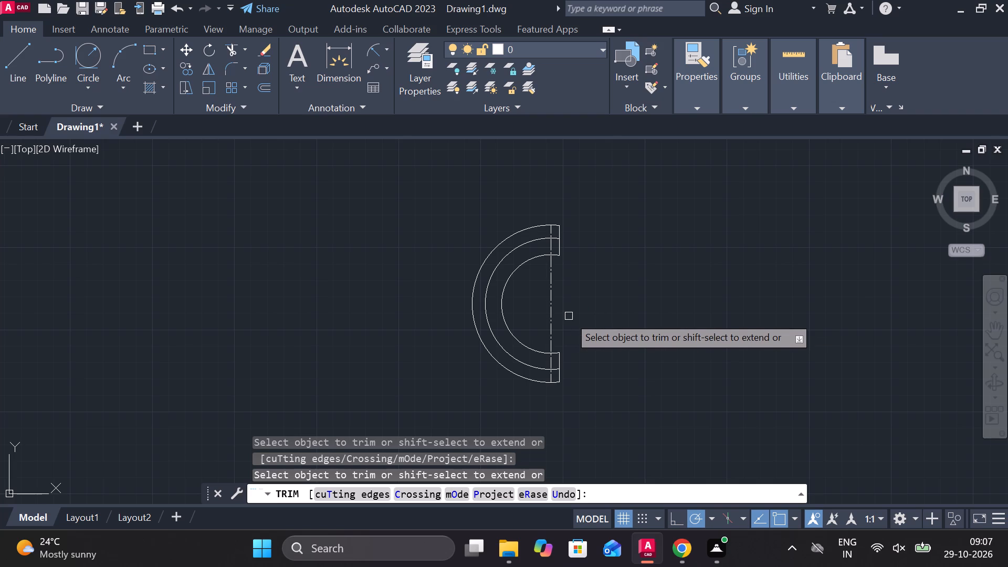
{"action": "key", "text": "Escape"}
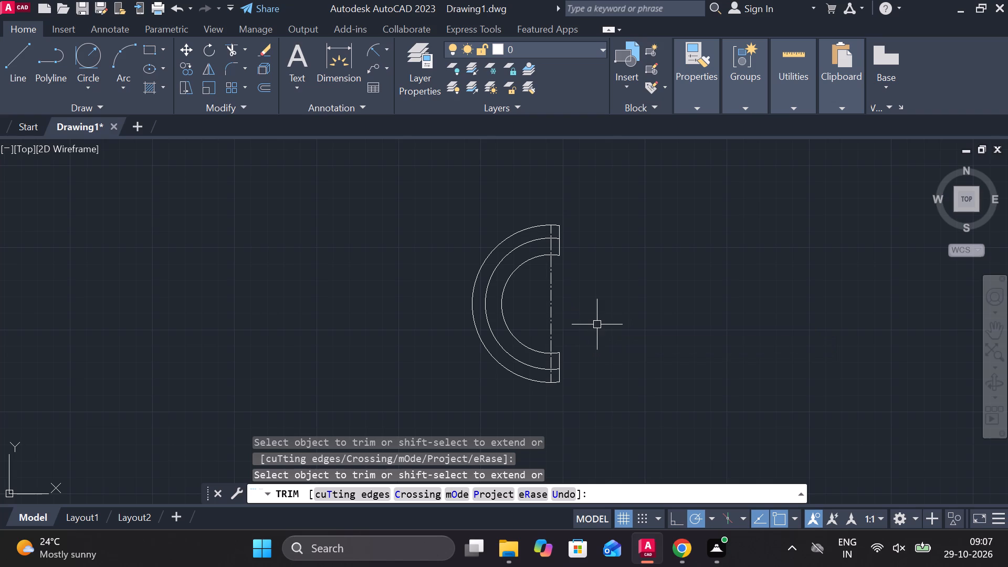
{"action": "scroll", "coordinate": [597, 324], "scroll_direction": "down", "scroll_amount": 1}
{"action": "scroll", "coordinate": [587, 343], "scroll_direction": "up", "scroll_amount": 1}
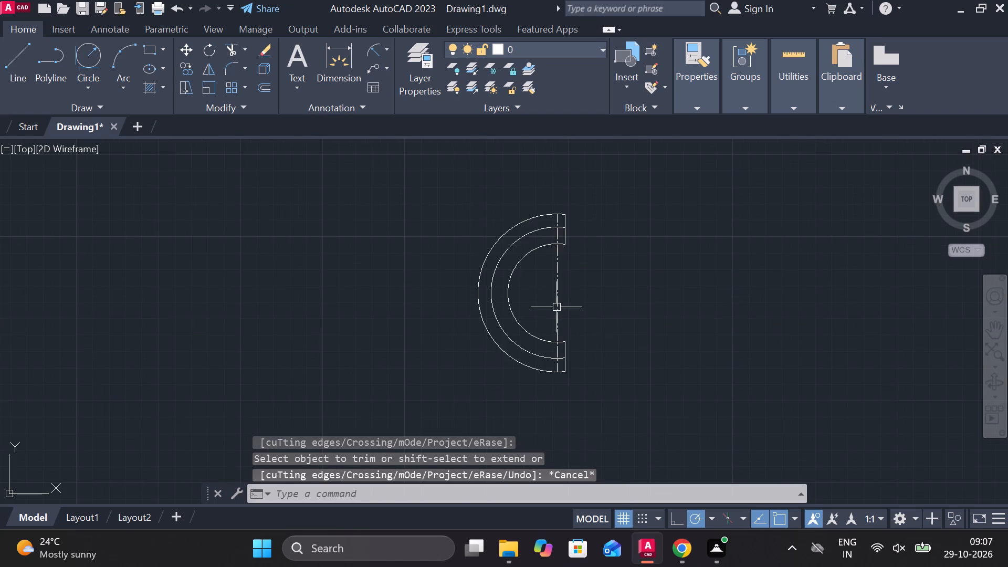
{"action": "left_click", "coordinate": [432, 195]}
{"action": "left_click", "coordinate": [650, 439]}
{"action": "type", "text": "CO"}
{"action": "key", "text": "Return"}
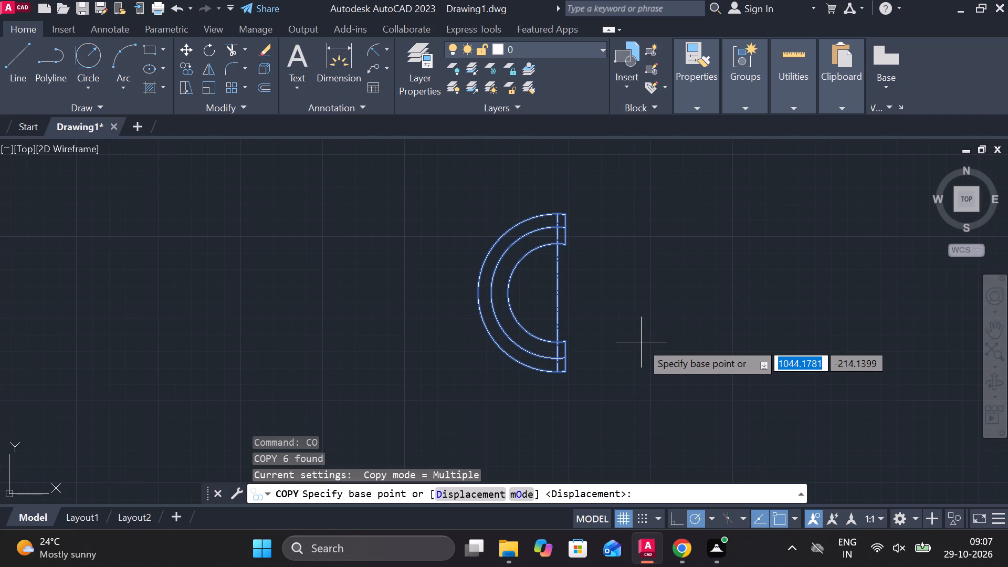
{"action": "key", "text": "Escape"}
Draw a horizontal line through the arcs' midpoints and centre, extending past the half ring on both sides.
{"action": "key", "text": "l"}
{"action": "key", "text": "Return"}
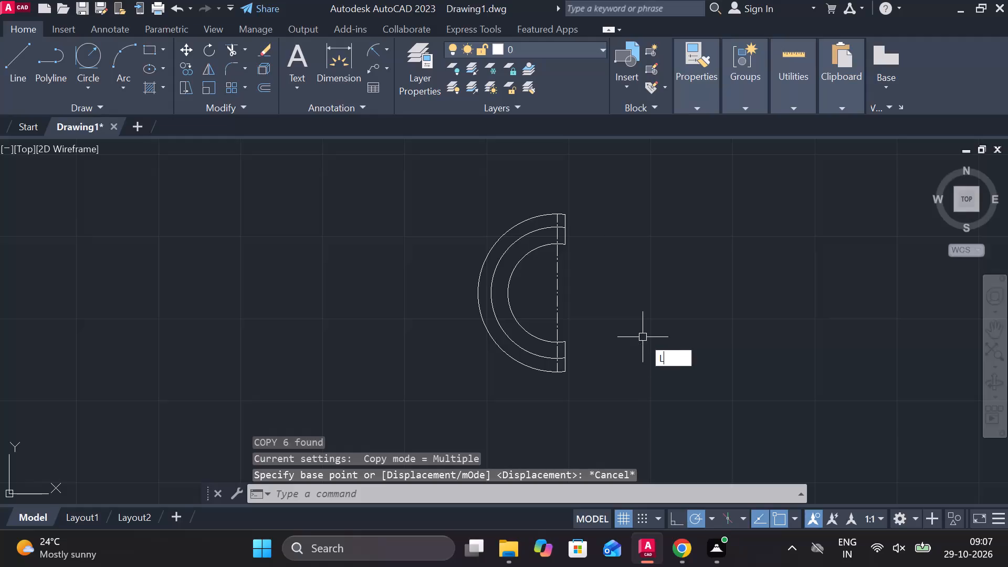
{"action": "left_click", "coordinate": [457, 296]}
{"action": "left_click", "coordinate": [622, 292]}
{"action": "key", "text": "Escape"}
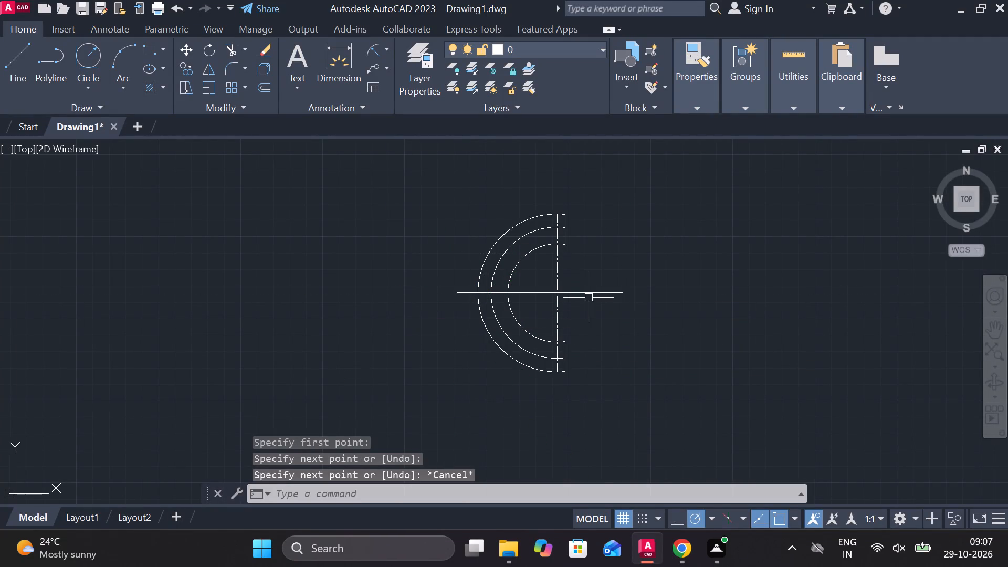
{"action": "left_click", "coordinate": [589, 298]}
{"action": "key", "text": "Escape"}
Set the linetype of the horizontal line through the half ring to CENTER2.
{"action": "left_click", "coordinate": [589, 291]}
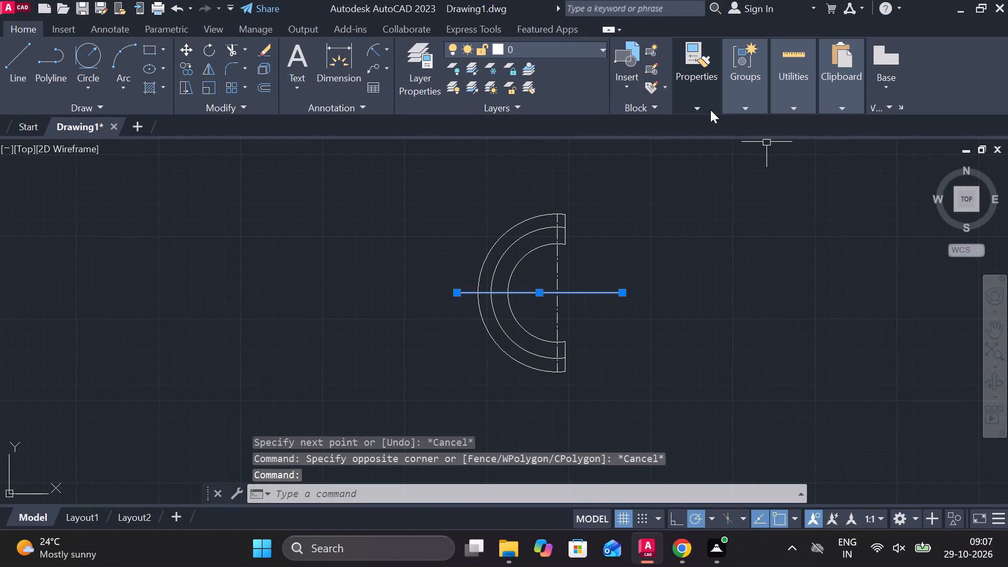
{"action": "left_click", "coordinate": [707, 110]}
{"action": "left_click", "coordinate": [797, 165]}
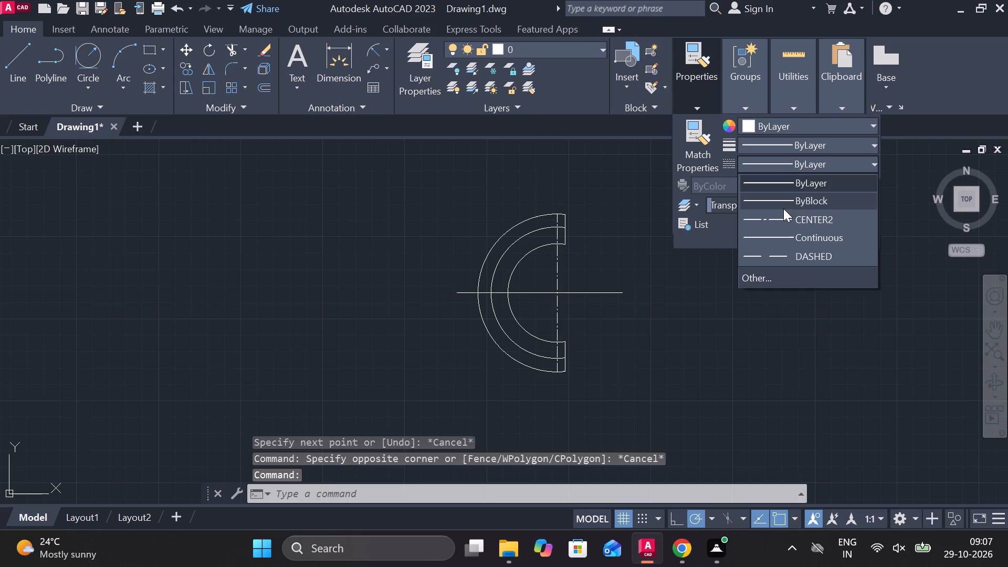
{"action": "left_click", "coordinate": [783, 218]}
{"action": "key", "text": "Escape"}
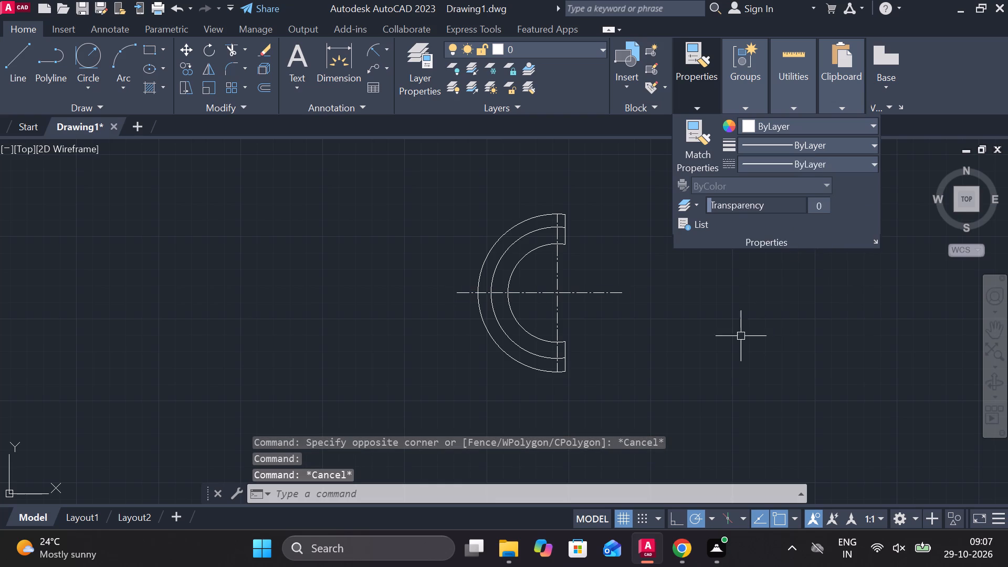
Copy the half ring with both centre lines to the empty area left of the undimensioned bracket, below the undimensioned cap view.
{"action": "scroll", "coordinate": [708, 339], "scroll_direction": "down", "scroll_amount": 1}
{"action": "left_click", "coordinate": [530, 253]}
{"action": "left_click", "coordinate": [669, 383]}
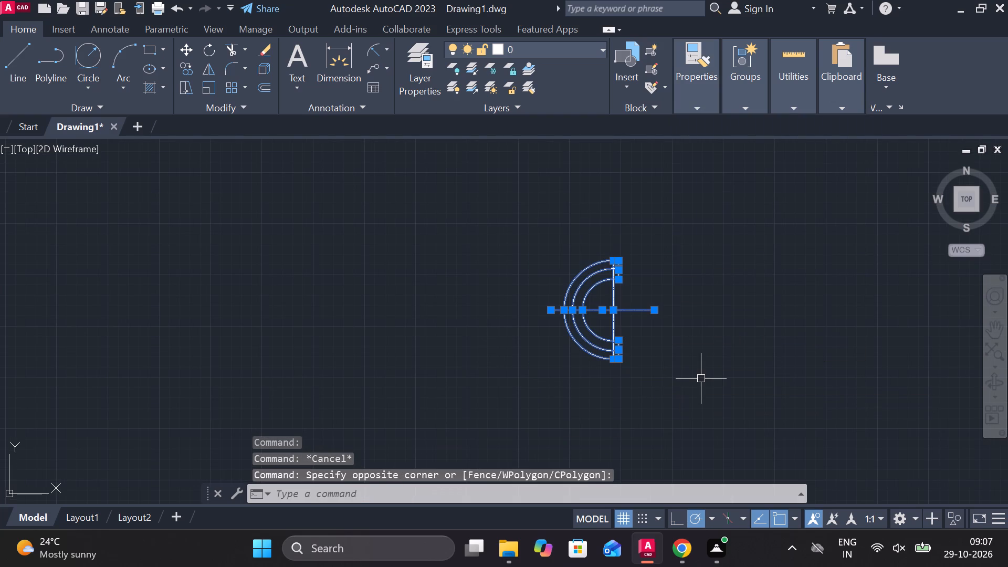
{"action": "key", "text": "c"}
{"action": "key", "text": "o"}
{"action": "key", "text": "Return"}
{"action": "left_click", "coordinate": [701, 349]}
{"action": "scroll", "coordinate": [701, 349], "scroll_direction": "down", "scroll_amount": 3}
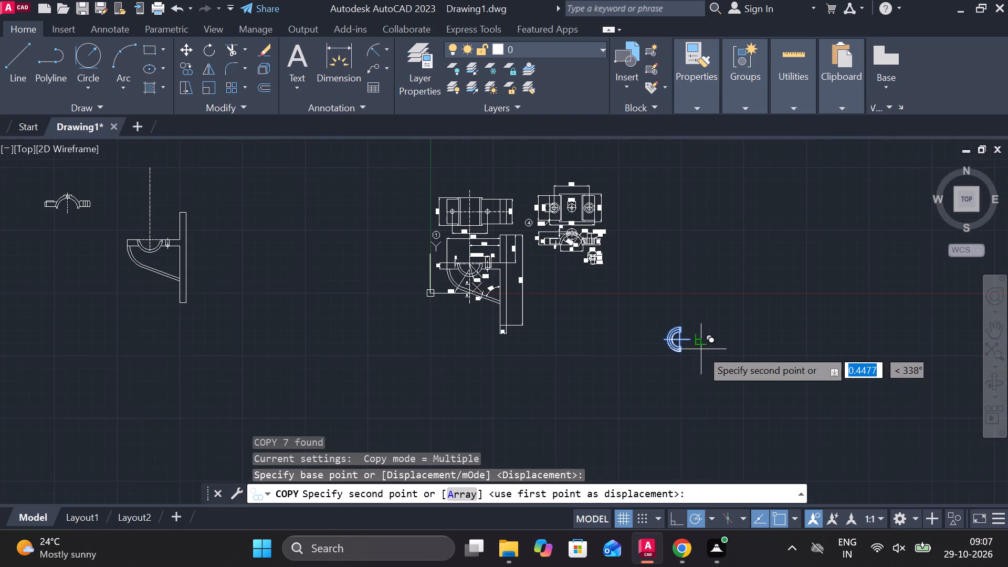
{"action": "scroll", "coordinate": [547, 403], "scroll_direction": "down", "scroll_amount": 3}
{"action": "scroll", "coordinate": [330, 345], "scroll_direction": "up", "scroll_amount": 2}
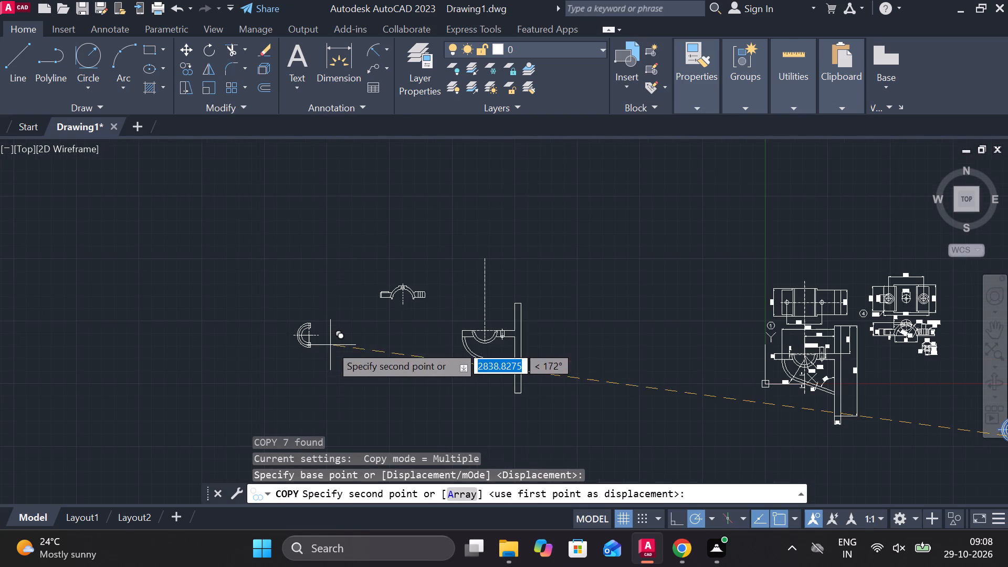
{"action": "left_click", "coordinate": [357, 338]}
{"action": "scroll", "coordinate": [391, 342], "scroll_direction": "down", "scroll_amount": 2}
{"action": "key", "text": "Escape"}
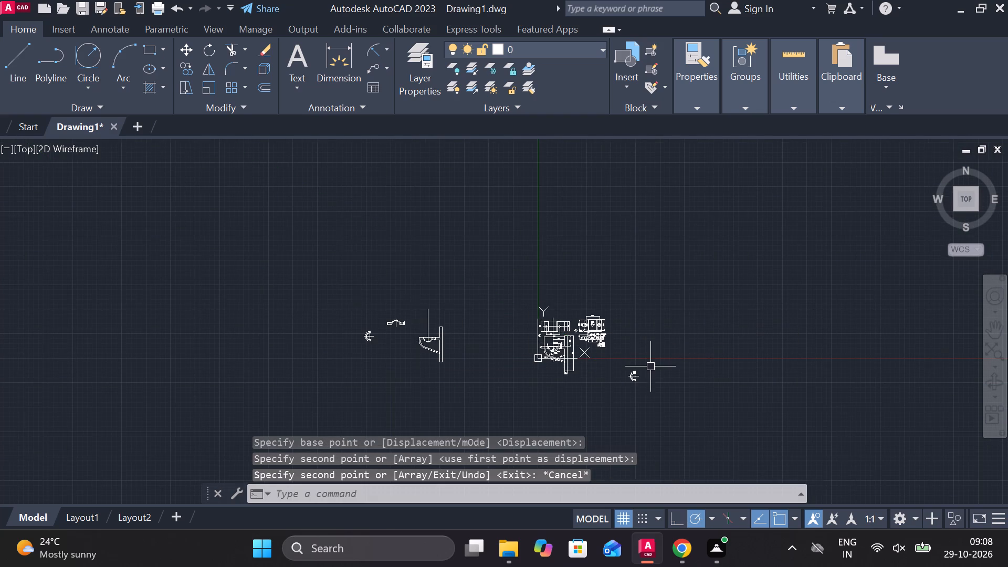
Lengthen the half ring's horizontal centre line away from the ring's curved side, leaving room for a projected view.
{"action": "scroll", "coordinate": [650, 365], "scroll_direction": "up", "scroll_amount": 3}
{"action": "middle_click_drag", "start_coordinate": [623, 387], "coordinate": [502, 221]}
{"action": "scroll", "coordinate": [364, 286], "scroll_direction": "up", "scroll_amount": 3}
{"action": "scroll", "coordinate": [488, 267], "scroll_direction": "down", "scroll_amount": 2}
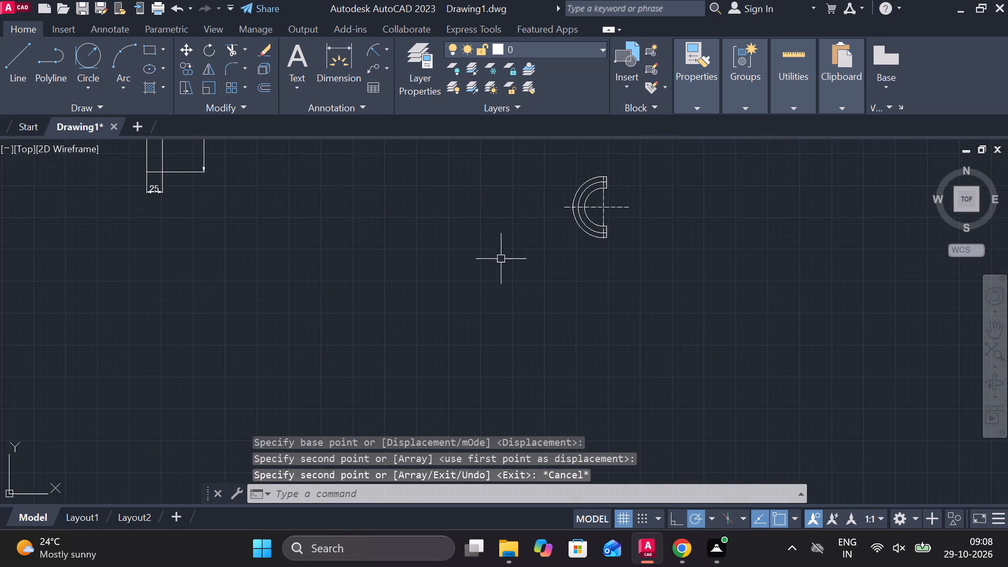
{"action": "middle_click_drag", "start_coordinate": [543, 248], "coordinate": [470, 309]}
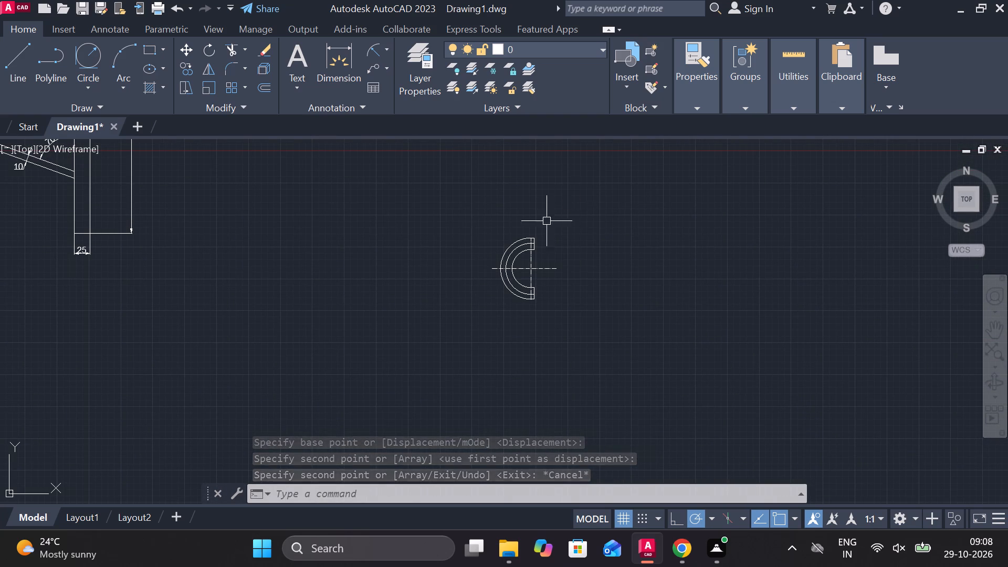
{"action": "scroll", "coordinate": [504, 218], "scroll_direction": "up", "scroll_amount": 1}
{"action": "left_click", "coordinate": [379, 46]}
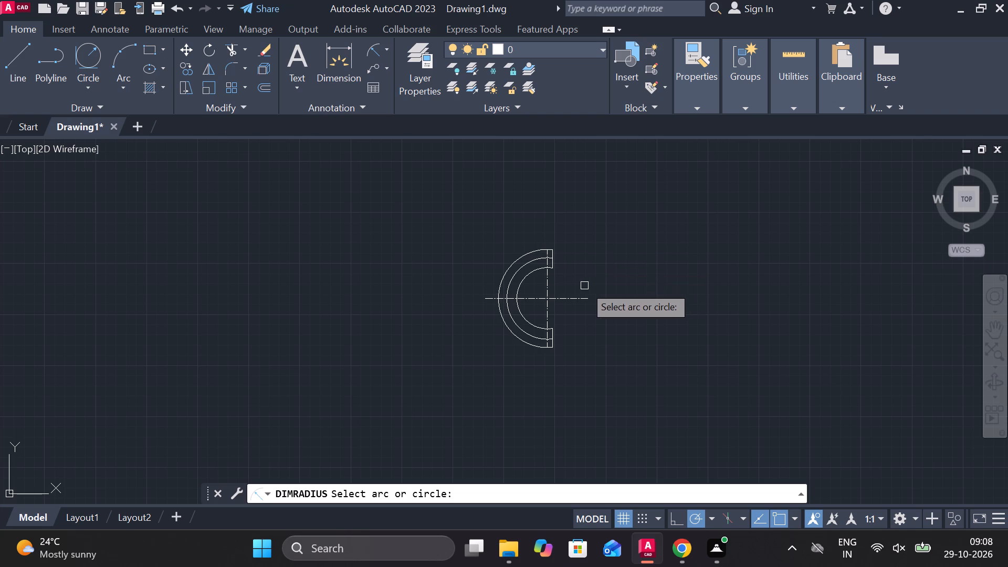
{"action": "key", "text": "Escape"}
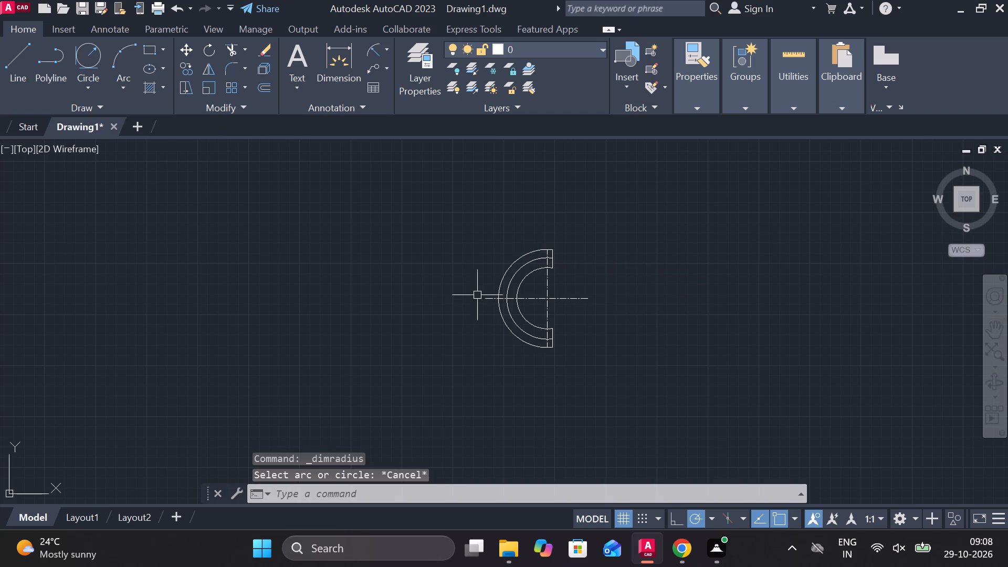
{"action": "left_click", "coordinate": [487, 295]}
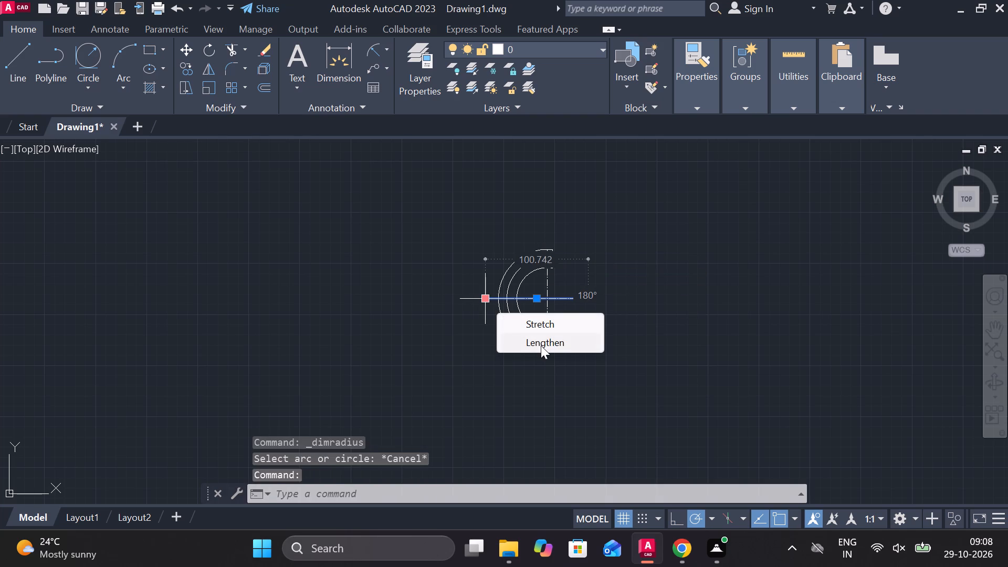
{"action": "left_click", "coordinate": [541, 345]}
{"action": "left_click", "coordinate": [360, 313]}
{"action": "key", "text": "Escape"}
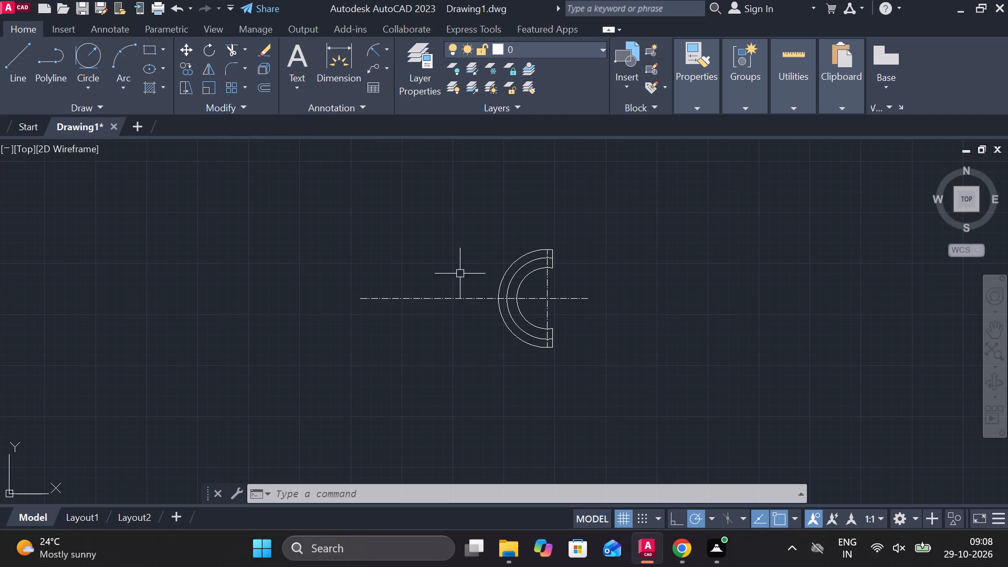
Begin the side view outline with a vertical line 48 long, rising from near the free end of the extended centre line.
{"action": "key", "text": "l"}
{"action": "key", "text": "Return"}
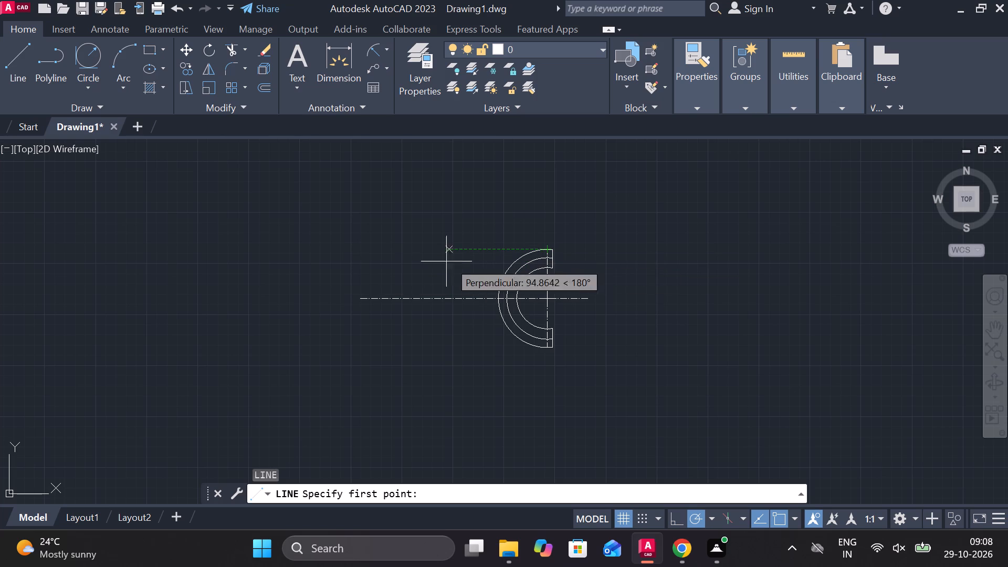
{"action": "left_click", "coordinate": [377, 296]}
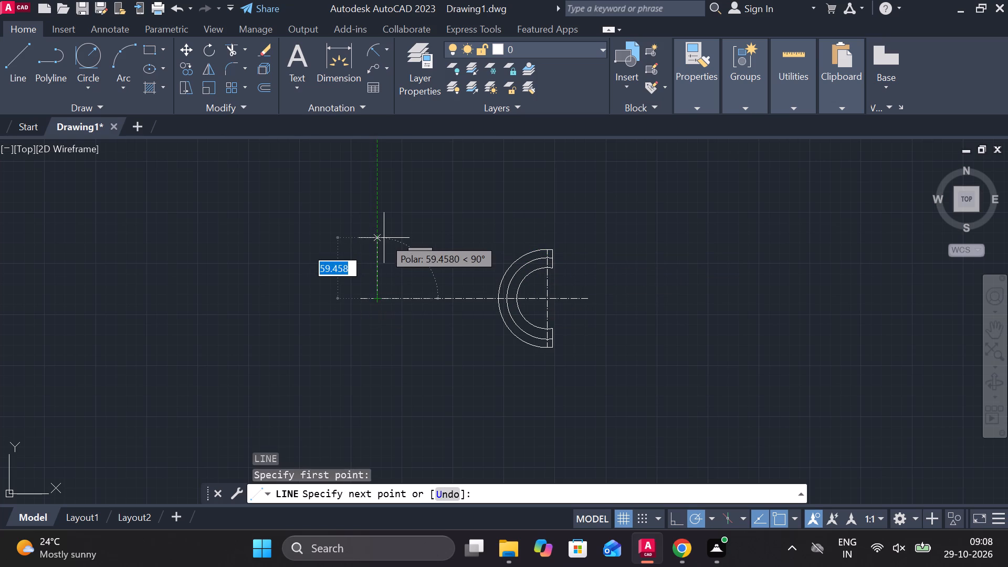
{"action": "key", "text": "4"}
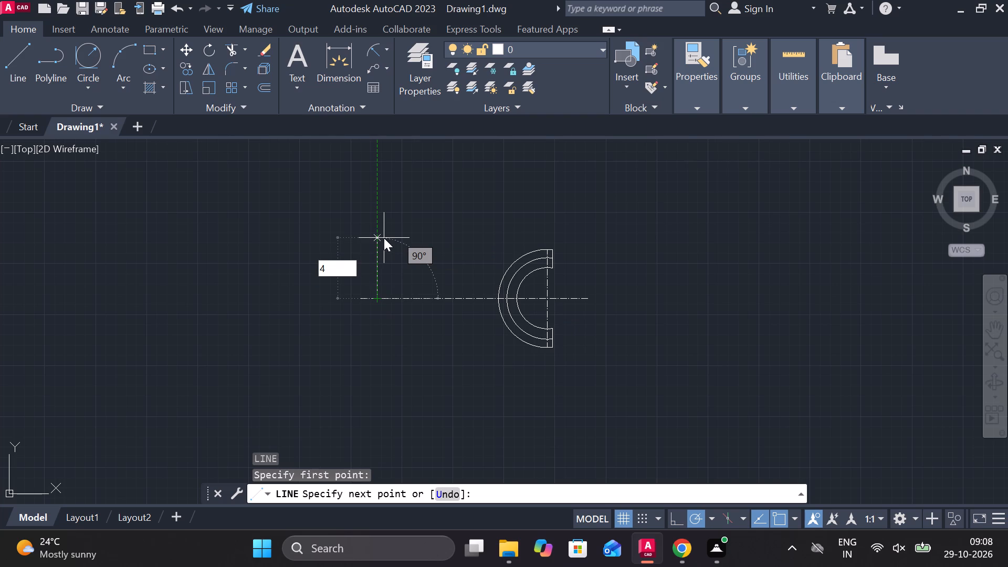
{"action": "key", "text": "BackSpace"}
{"action": "type", "text": "24"}
{"action": "key", "text": "space"}
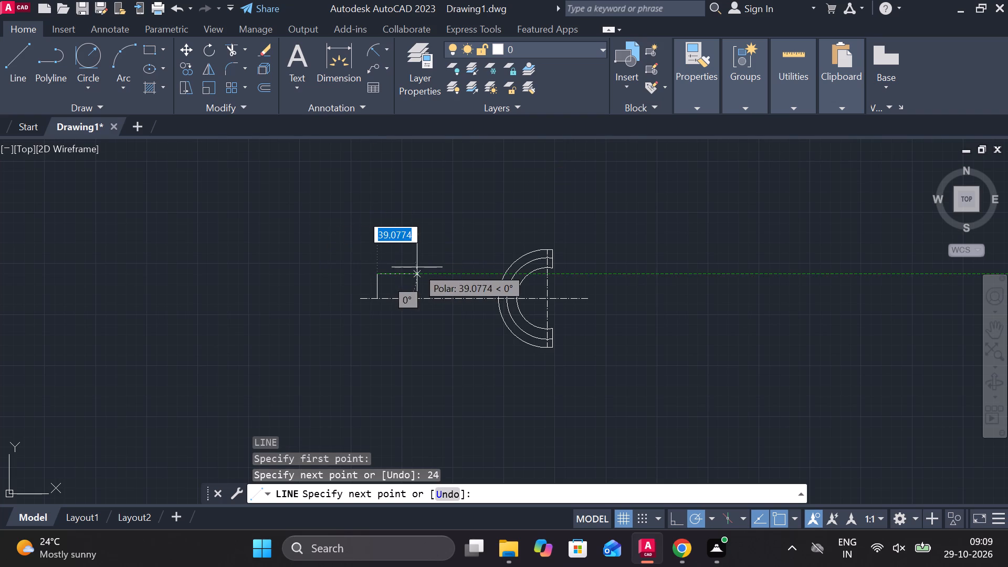
{"action": "key", "text": "ctrl+z"}
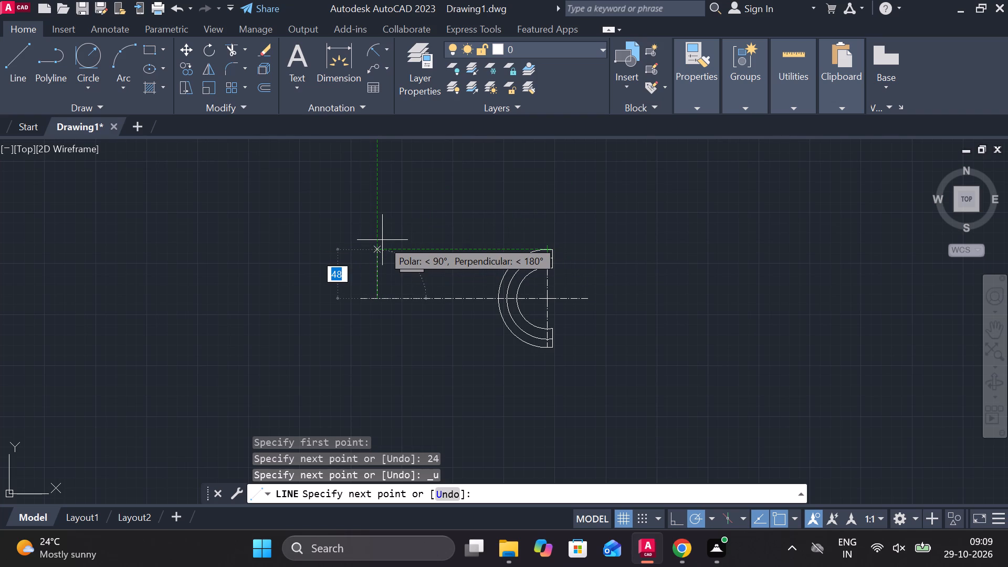
{"action": "type", "text": "48"}
{"action": "key", "text": "Return"}
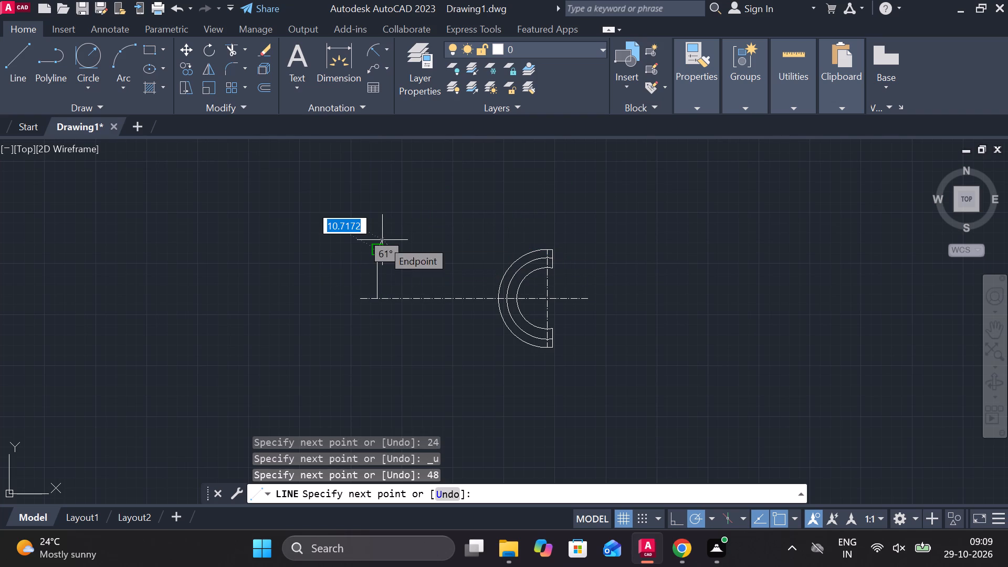
Continue the outline 8 across, 8 down, 110 across, 8 up and 8 across, ending about 10 down.
{"action": "scroll", "coordinate": [400, 239], "scroll_direction": "up", "scroll_amount": 2}
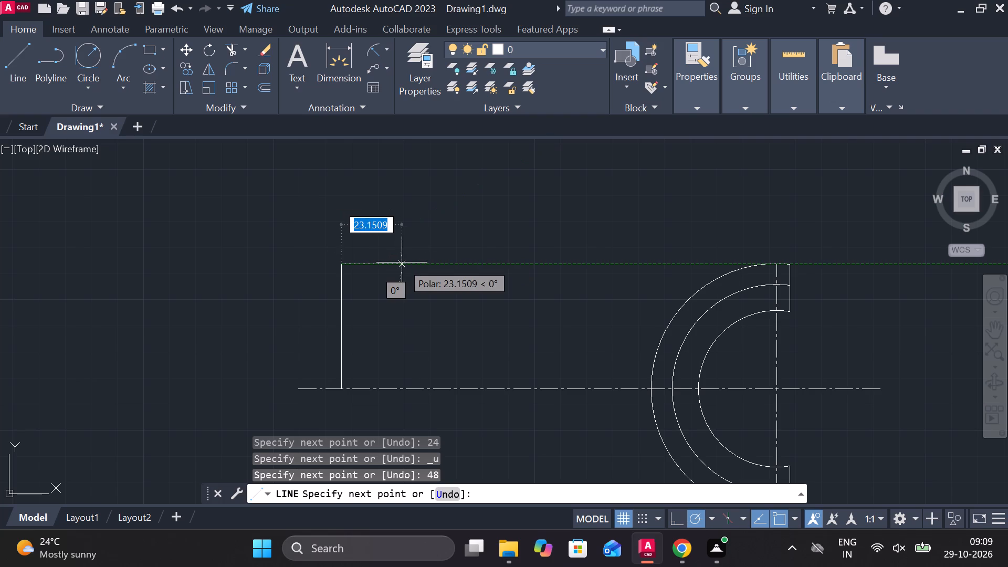
{"action": "type", "text": "8"}
{"action": "key", "text": "space"}
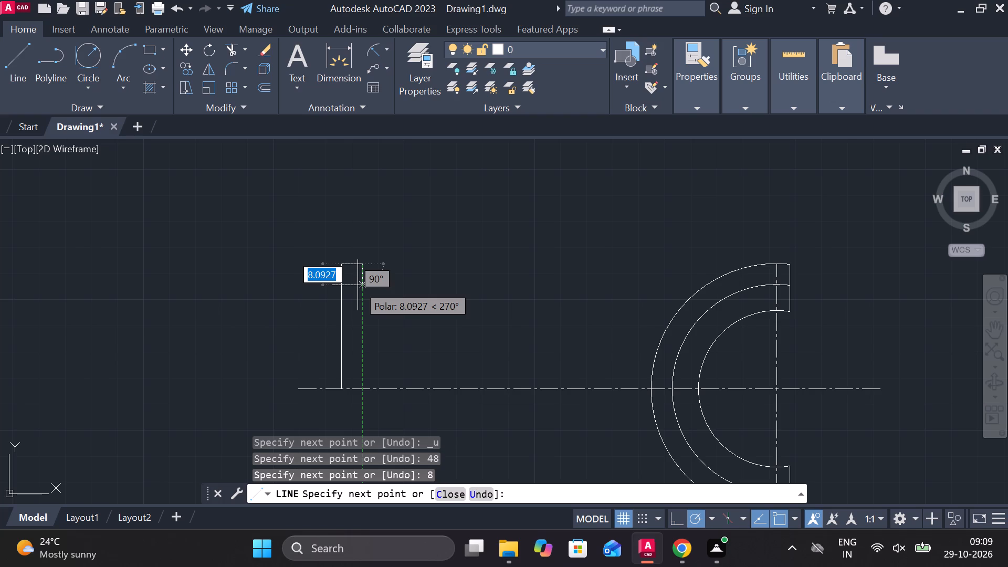
{"action": "key", "text": "8"}
{"action": "key", "text": "Return"}
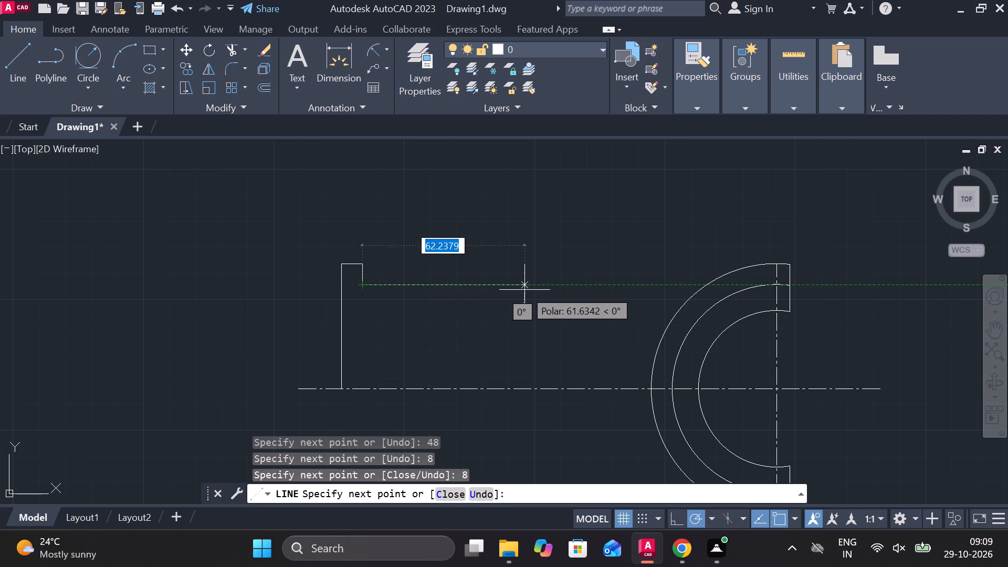
{"action": "type", "text": "110"}
{"action": "key", "text": "Return"}
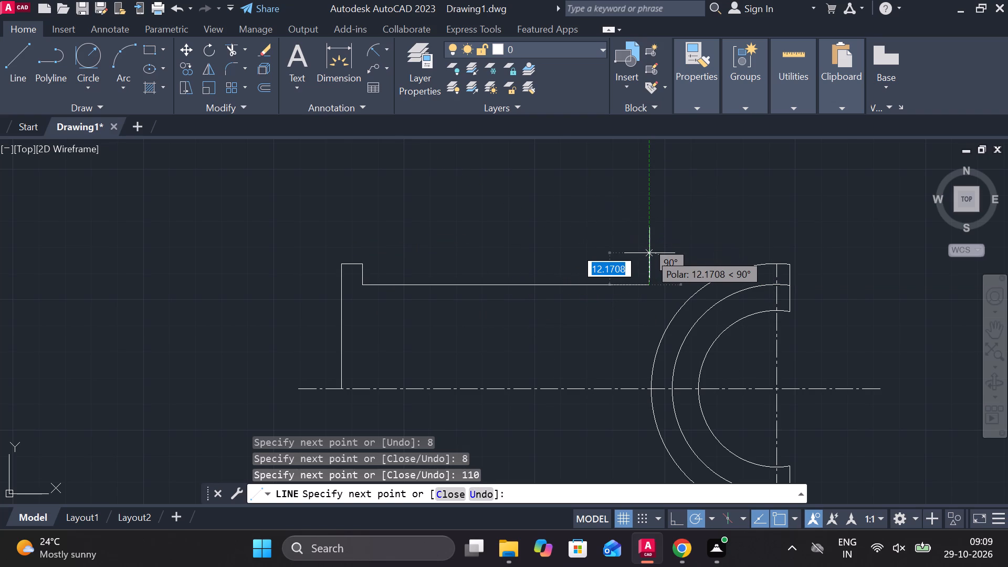
{"action": "key", "text": "8"}
{"action": "key", "text": "Return"}
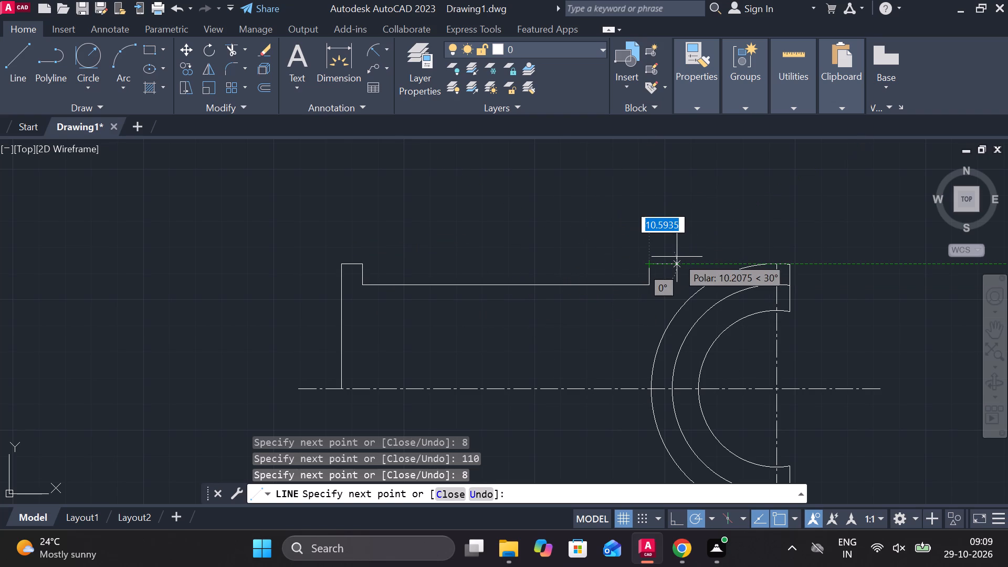
{"action": "key", "text": "8"}
{"action": "key", "text": "Return"}
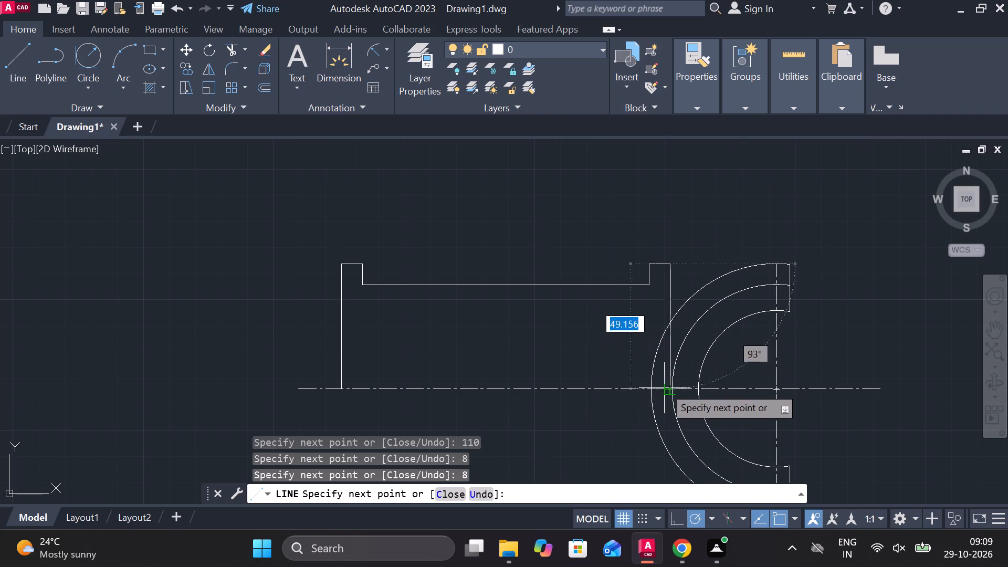
{"action": "scroll", "coordinate": [665, 274], "scroll_direction": "up", "scroll_amount": 2}
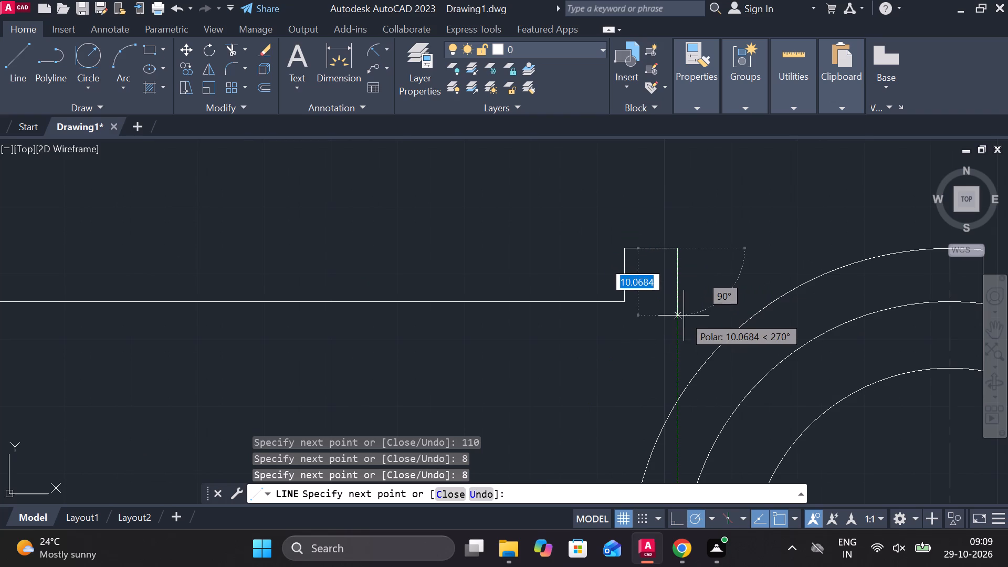
{"action": "left_click", "coordinate": [684, 316]}
{"action": "key", "text": "Escape"}
Move the side view outline, except its first flange's top edge, along the centre line farther from the half ring.
{"action": "scroll", "coordinate": [694, 290], "scroll_direction": "down", "scroll_amount": 3}
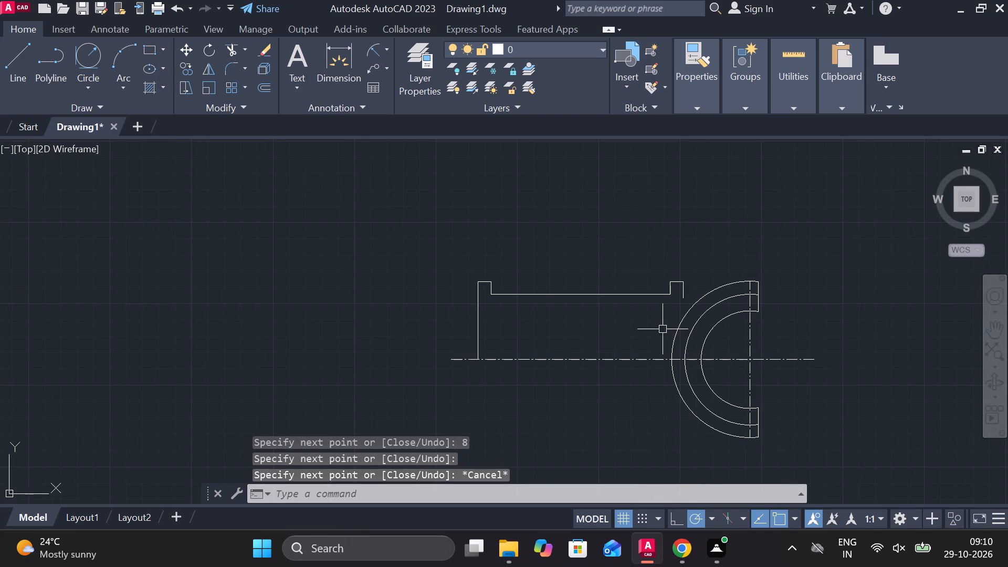
{"action": "left_click", "coordinate": [479, 321]}
{"action": "left_click", "coordinate": [508, 297]}
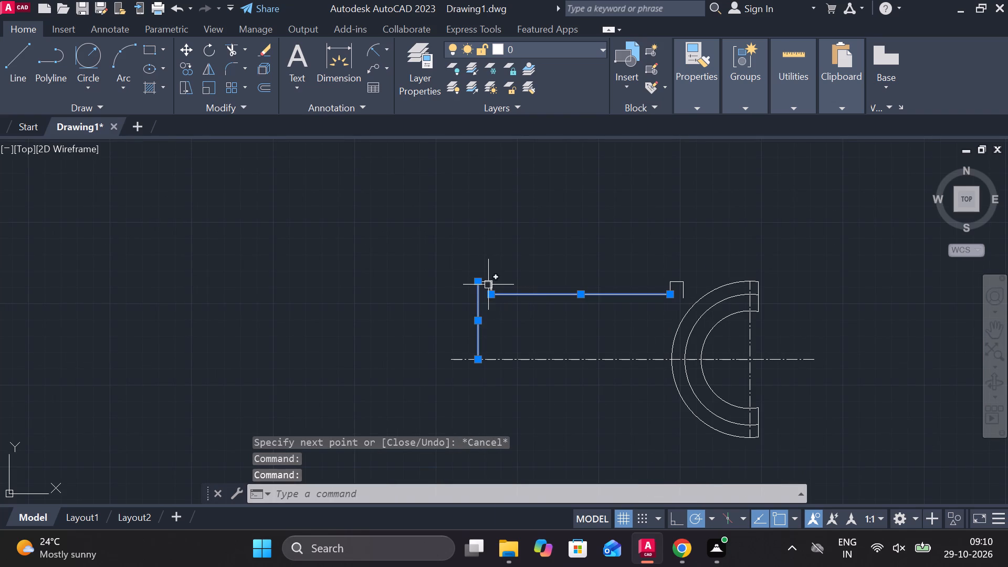
{"action": "left_click", "coordinate": [488, 282]}
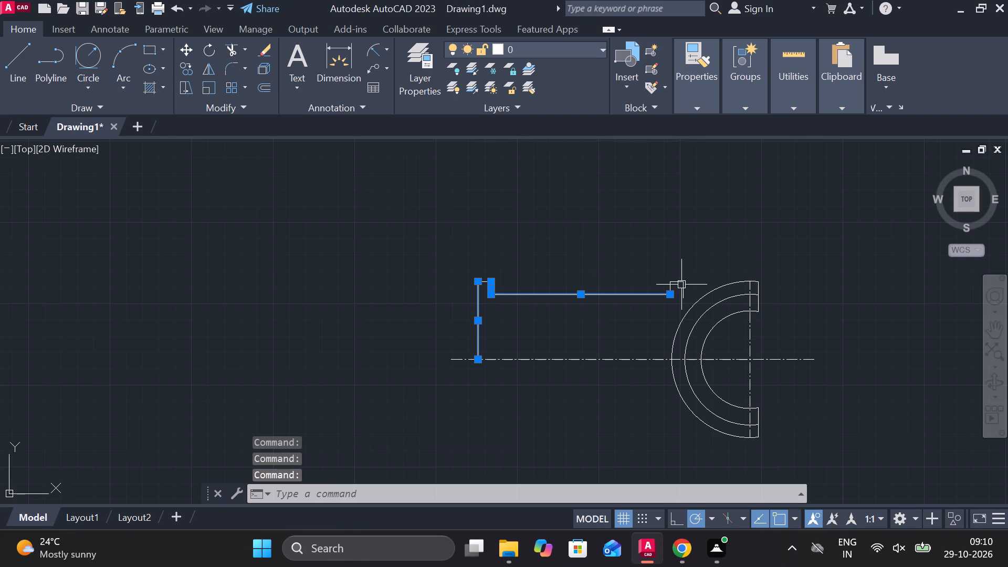
{"action": "left_click", "coordinate": [684, 291]}
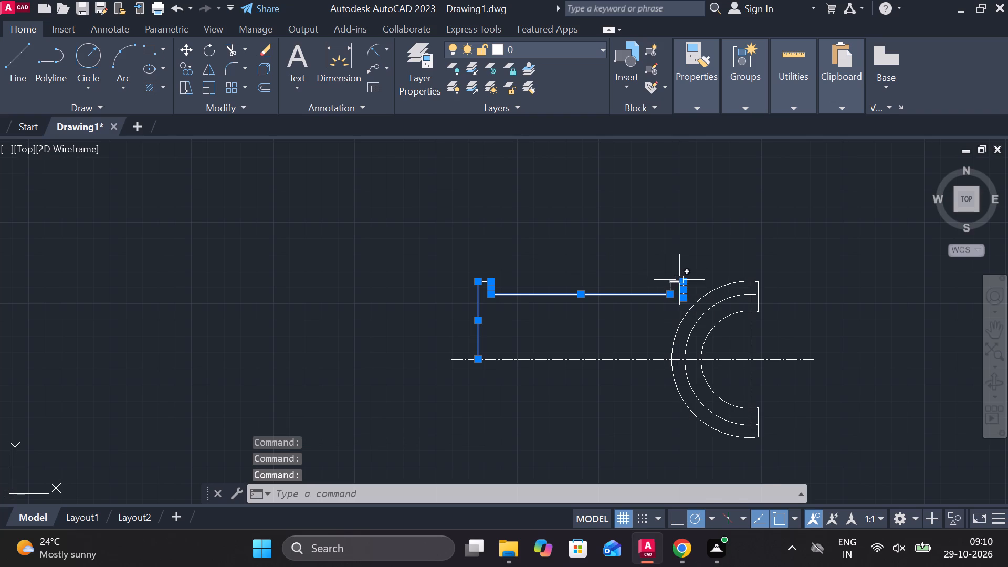
{"action": "scroll", "coordinate": [680, 280], "scroll_direction": "up", "scroll_amount": 2}
{"action": "left_click", "coordinate": [676, 281]}
{"action": "left_click", "coordinate": [656, 297]}
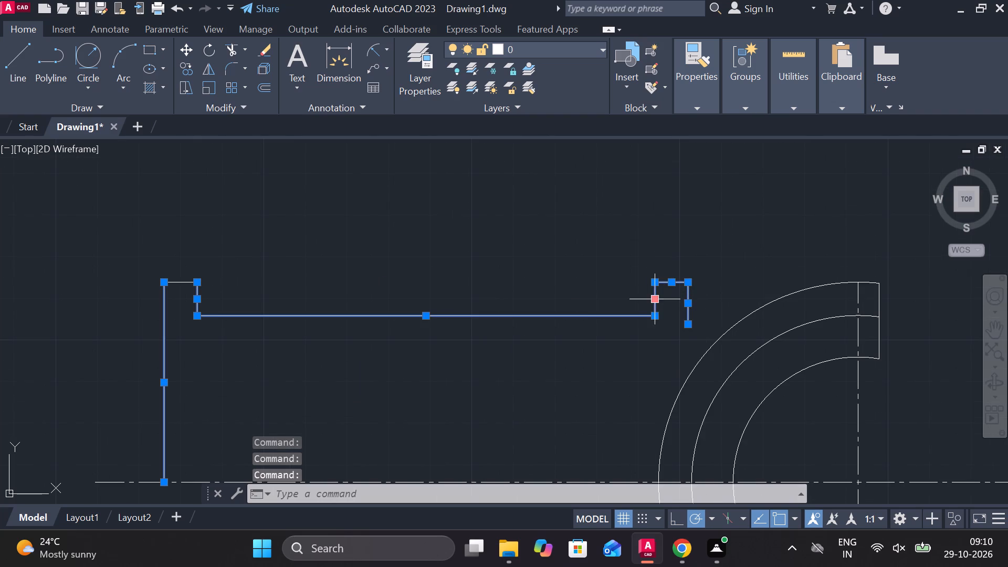
{"action": "scroll", "coordinate": [658, 261], "scroll_direction": "down", "scroll_amount": 3}
{"action": "key", "text": "m"}
{"action": "key", "text": "Return"}
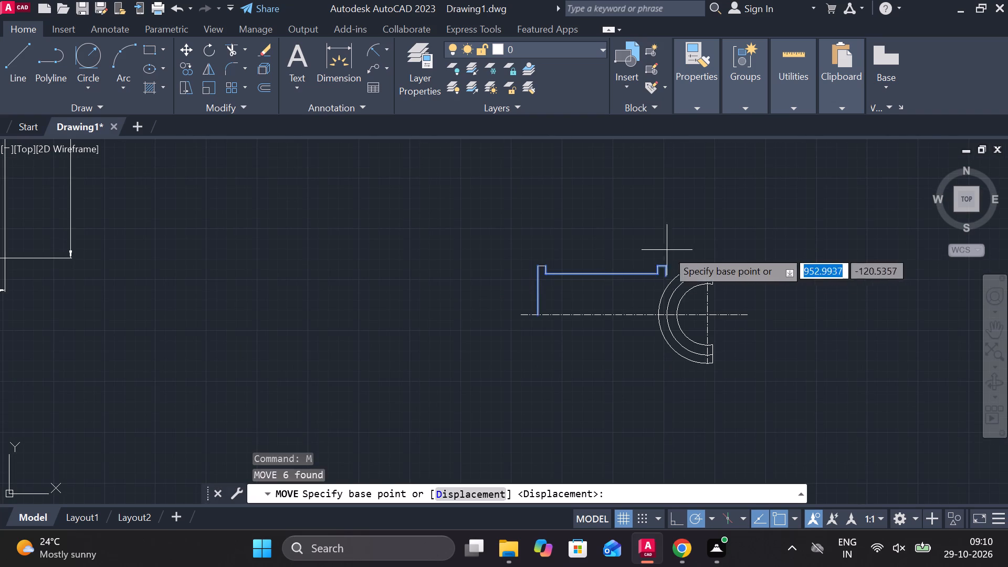
{"action": "left_click", "coordinate": [542, 319]}
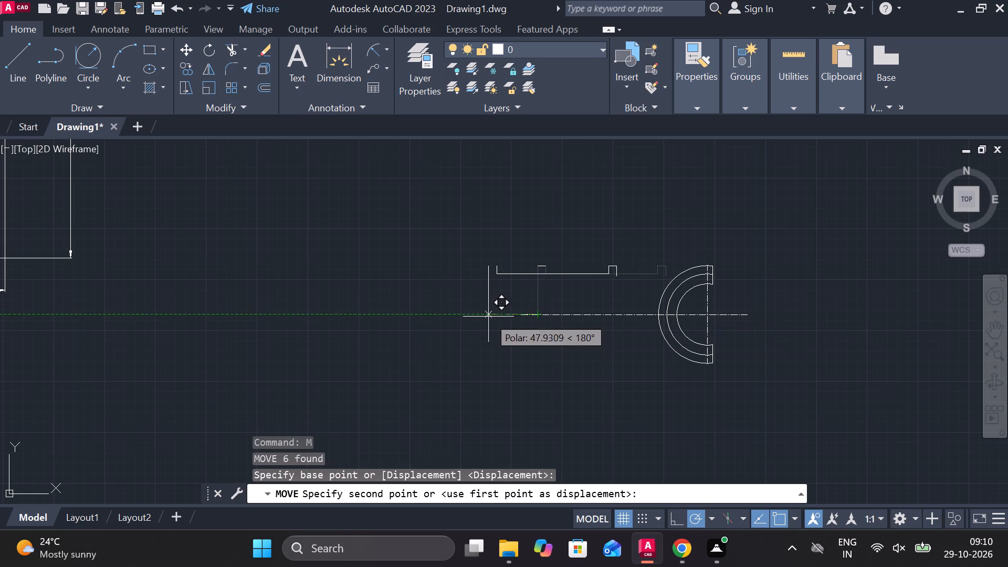
{"action": "left_click", "coordinate": [479, 317]}
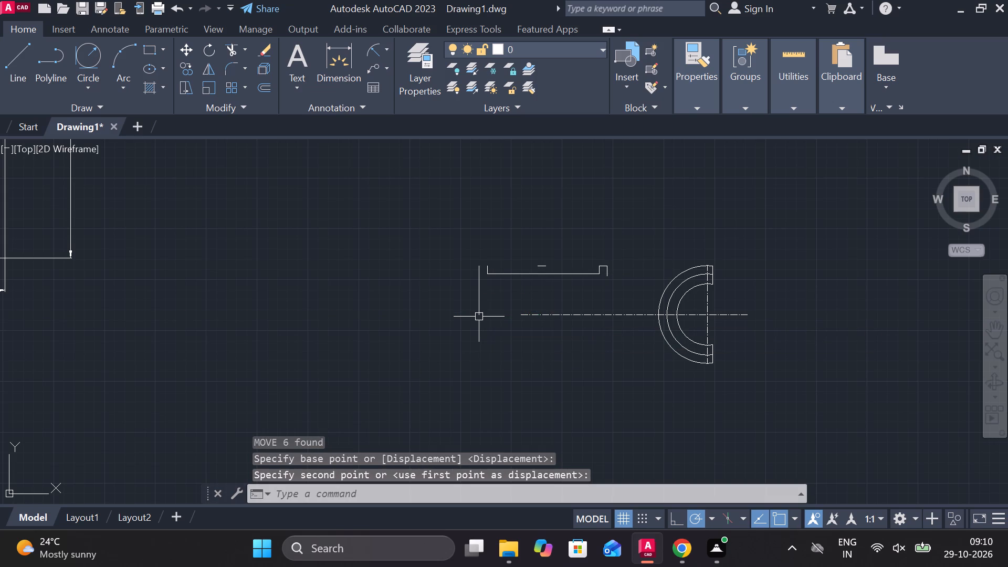
{"action": "key", "text": "Escape"}
Erase the short flange top edge left behind above the moved outline.
{"action": "left_click", "coordinate": [547, 265]}
{"action": "type", "text": "E"}
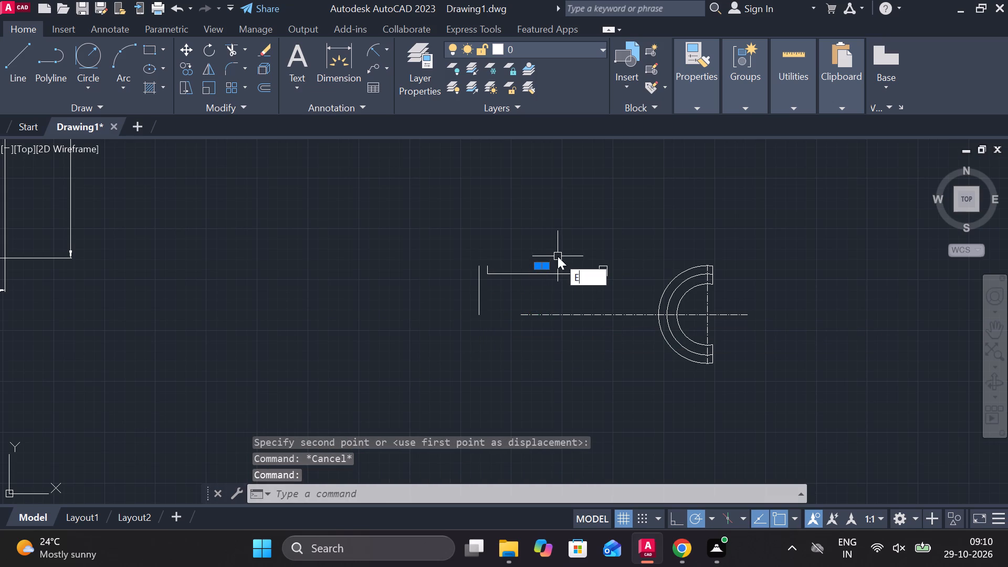
{"action": "key", "text": "space"}
Lengthen the horizontal centre line past the moved outline's far vertical edge.
{"action": "left_click", "coordinate": [550, 314]}
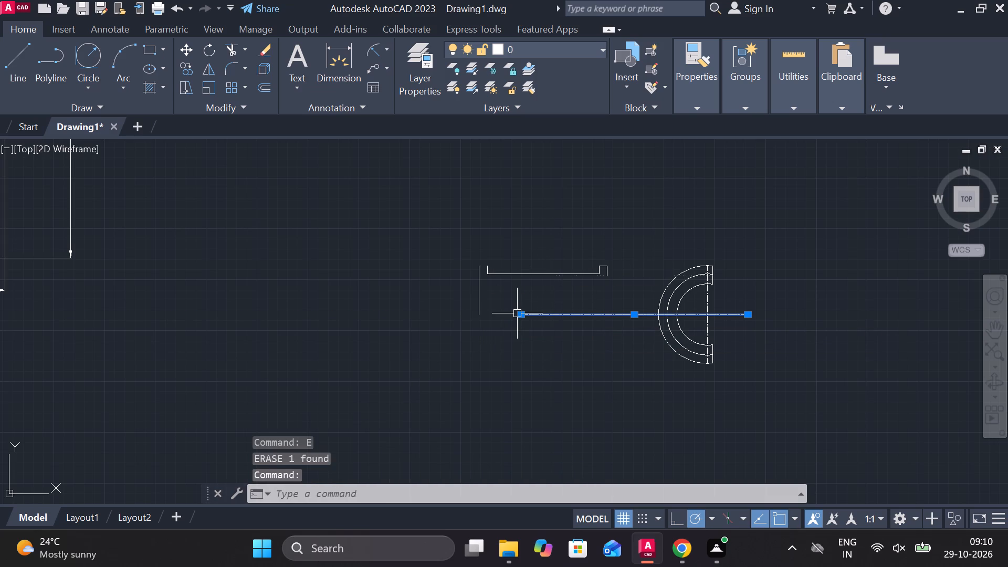
{"action": "left_click", "coordinate": [566, 353]}
{"action": "left_click", "coordinate": [440, 331]}
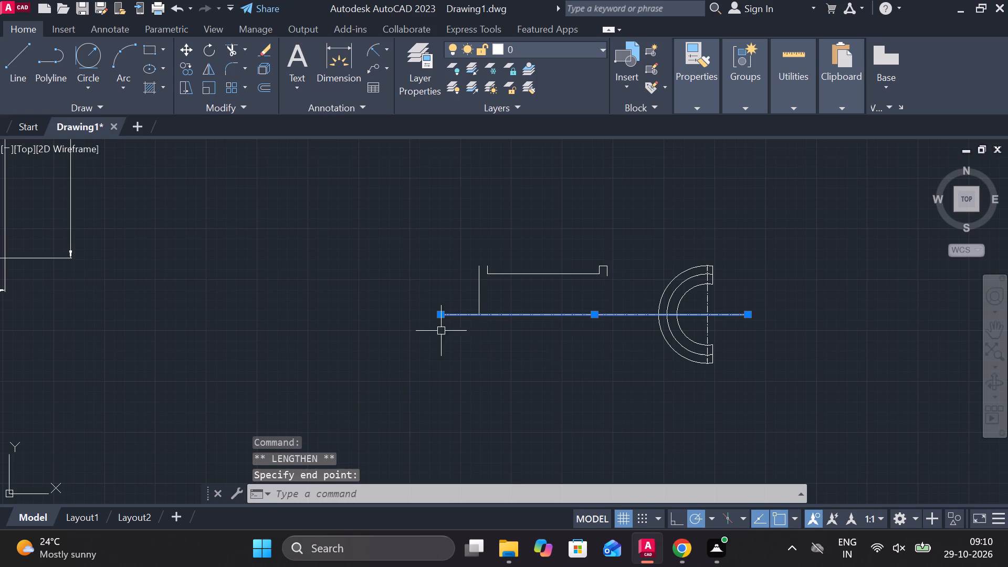
{"action": "key", "text": "Escape"}
Draw the top edge of the far flange, joining the tall vertical edge to the flange's short vertical edge.
{"action": "scroll", "coordinate": [516, 270], "scroll_direction": "up", "scroll_amount": 1}
{"action": "key", "text": "l"}
{"action": "key", "text": "Return"}
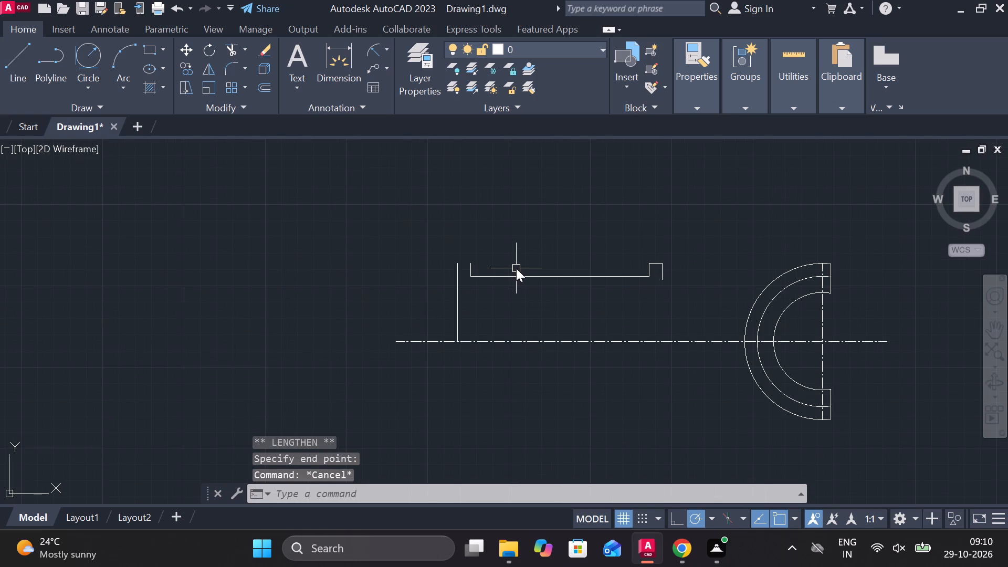
{"action": "scroll", "coordinate": [439, 268], "scroll_direction": "up", "scroll_amount": 3}
{"action": "left_click", "coordinate": [501, 248]}
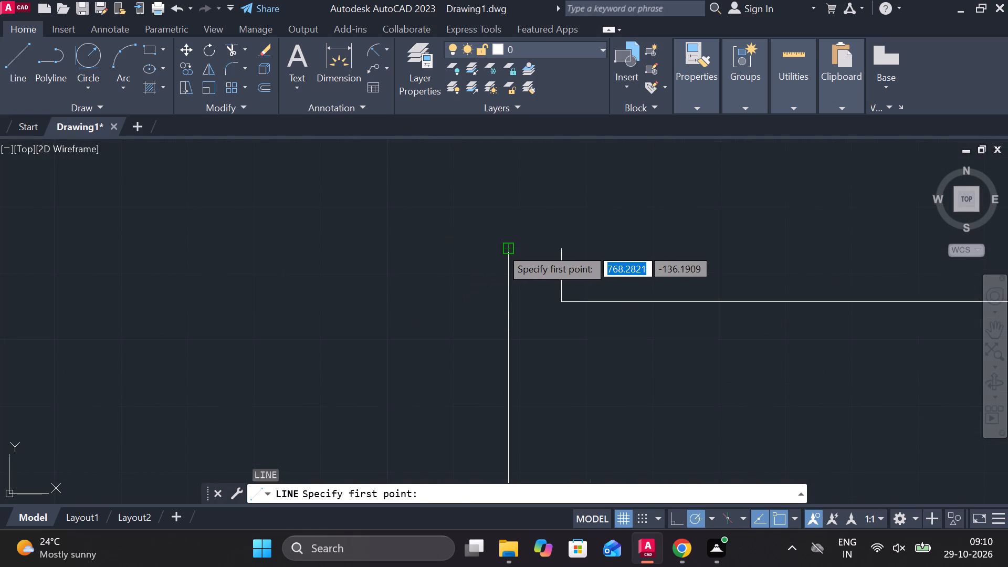
{"action": "left_click", "coordinate": [558, 248]}
{"action": "scroll", "coordinate": [587, 241], "scroll_direction": "down", "scroll_amount": 2}
{"action": "key", "text": "Escape"}
{"action": "scroll", "coordinate": [679, 255], "scroll_direction": "down", "scroll_amount": 2}
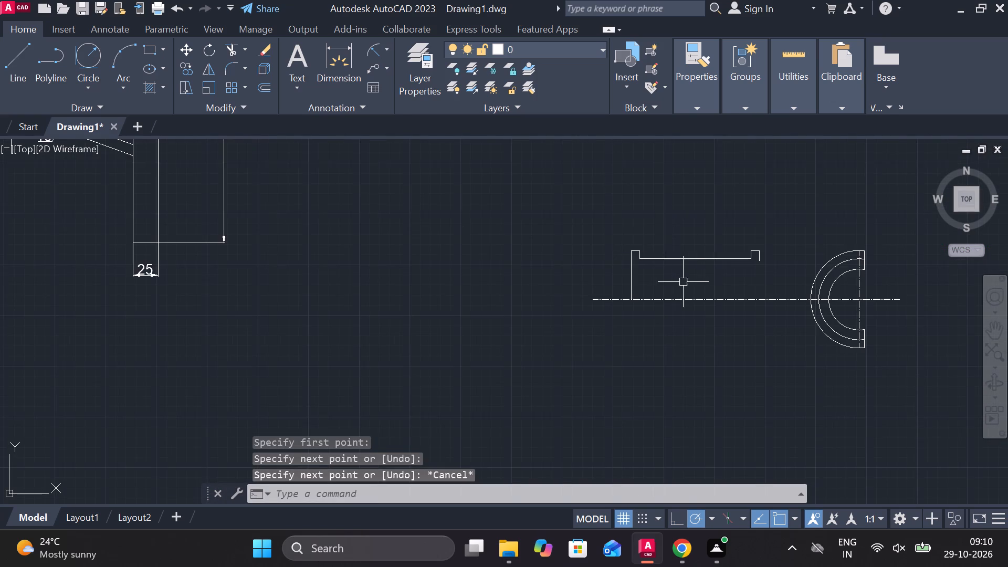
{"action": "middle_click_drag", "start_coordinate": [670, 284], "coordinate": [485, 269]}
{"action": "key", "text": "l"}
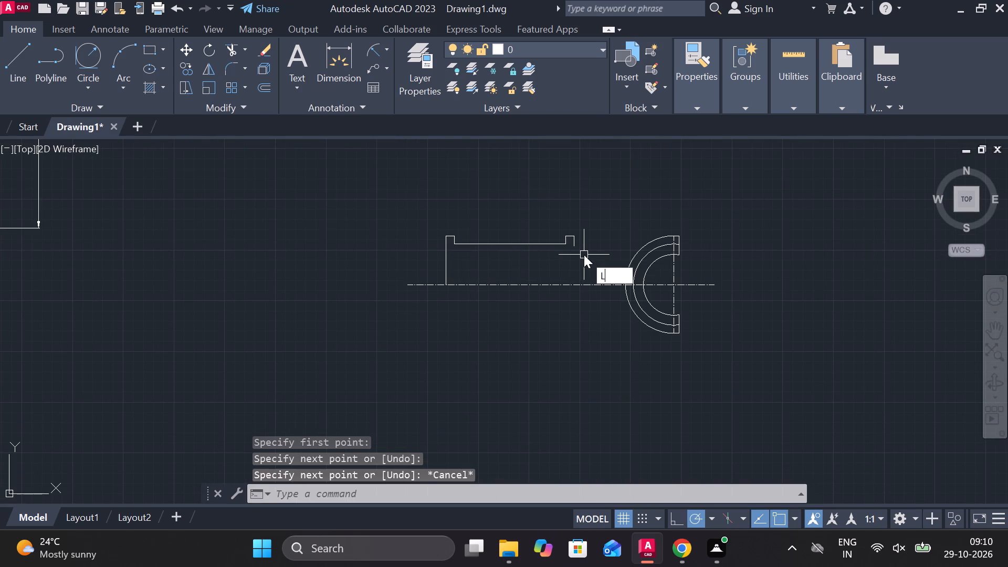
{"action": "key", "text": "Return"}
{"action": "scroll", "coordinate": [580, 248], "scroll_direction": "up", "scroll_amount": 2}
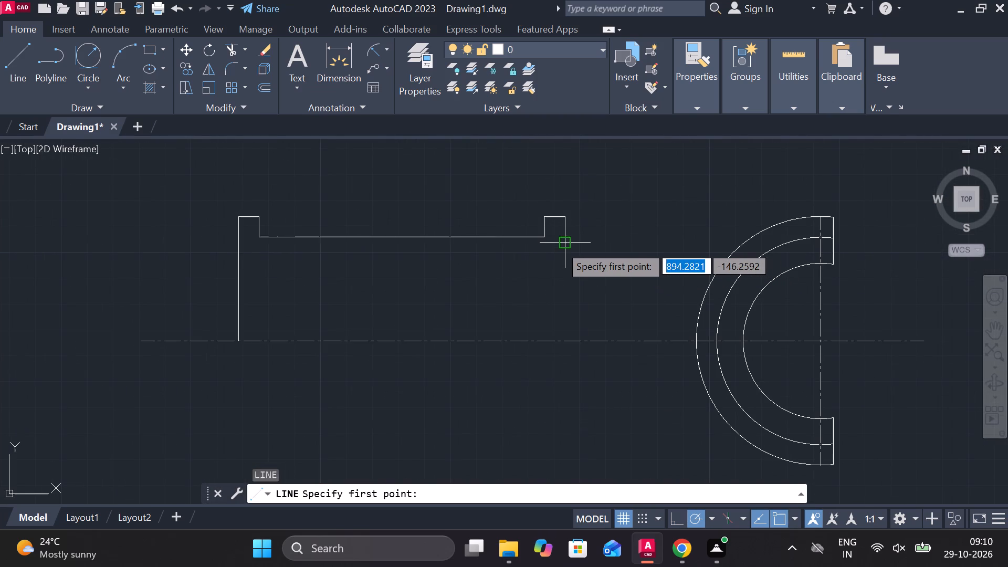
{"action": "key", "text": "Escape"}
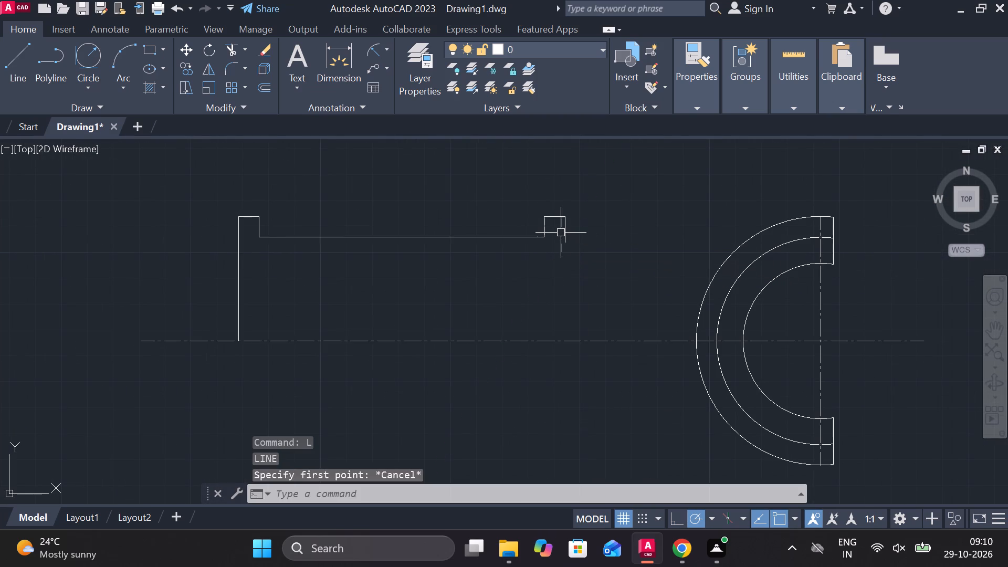
Erase the short outer vertical edge of the side view's far flange, nearest the half ring.
{"action": "left_click", "coordinate": [565, 230]}
{"action": "type", "text": "E L"}
Draw the far end from the flange's top outer corner: 96 down, 8 across toward the body, and 8 up.
{"action": "key", "text": "Return"}
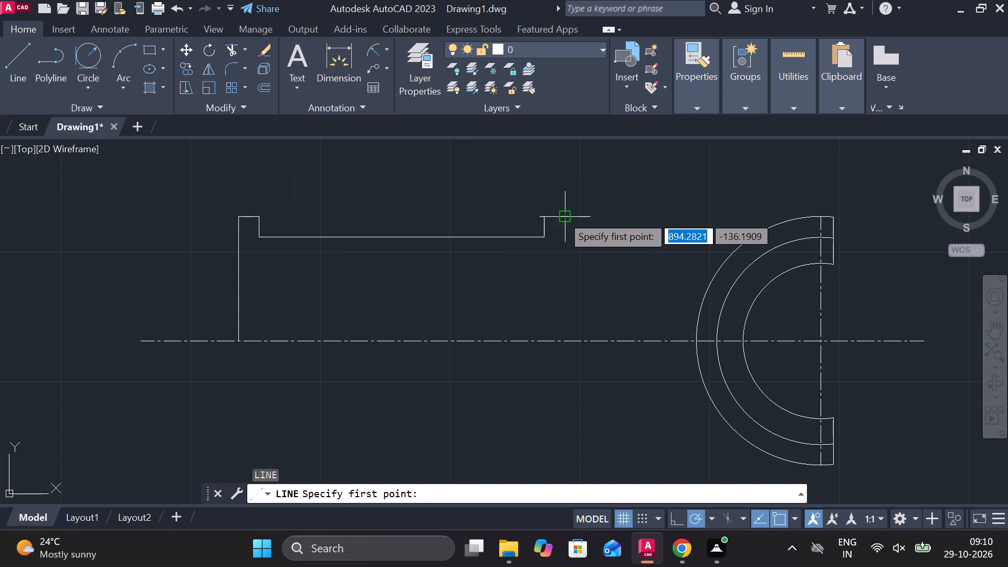
{"action": "left_click", "coordinate": [562, 215]}
{"action": "scroll", "coordinate": [569, 325], "scroll_direction": "down", "scroll_amount": 1}
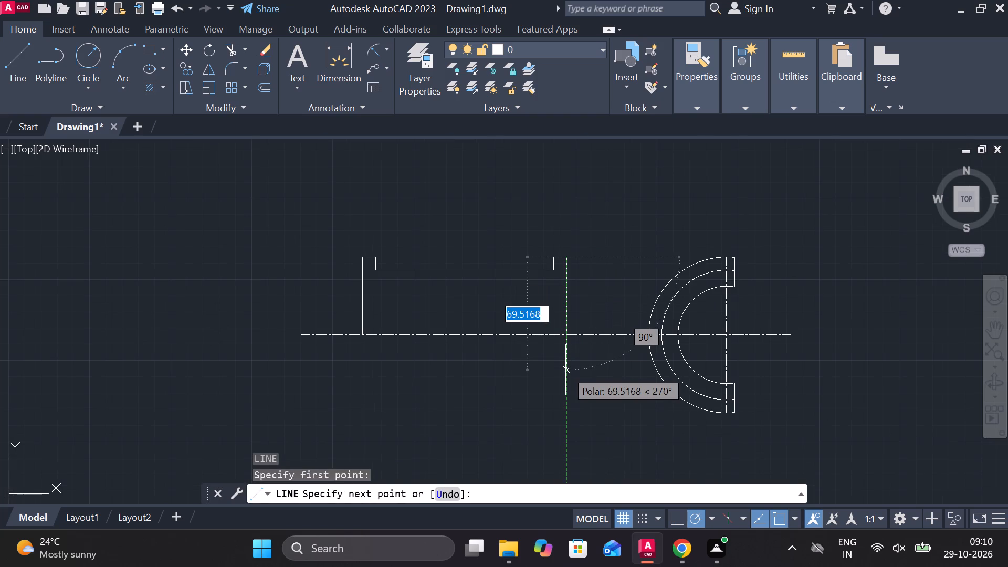
{"action": "type", "text": "96"}
{"action": "key", "text": "Return"}
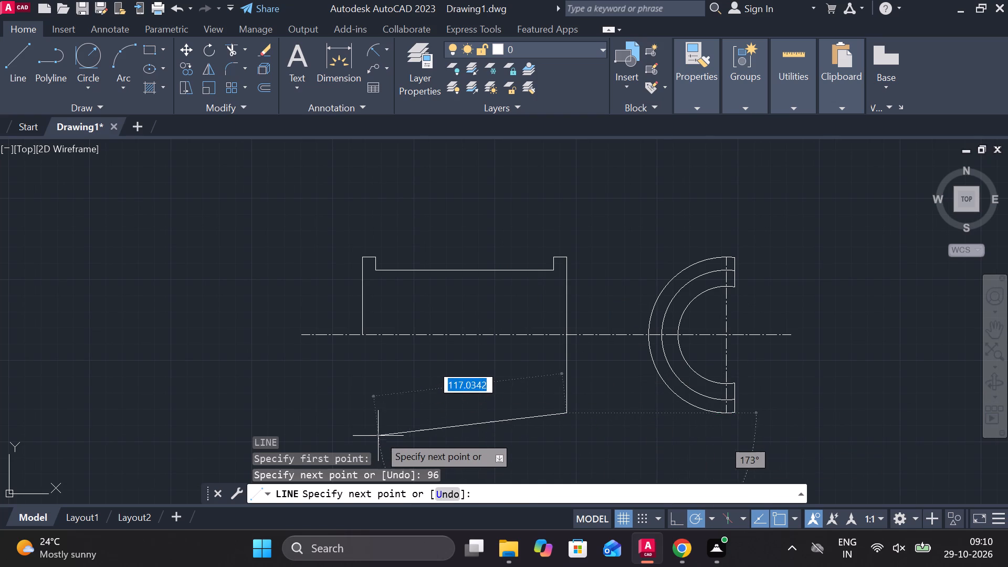
{"action": "key", "text": "8"}
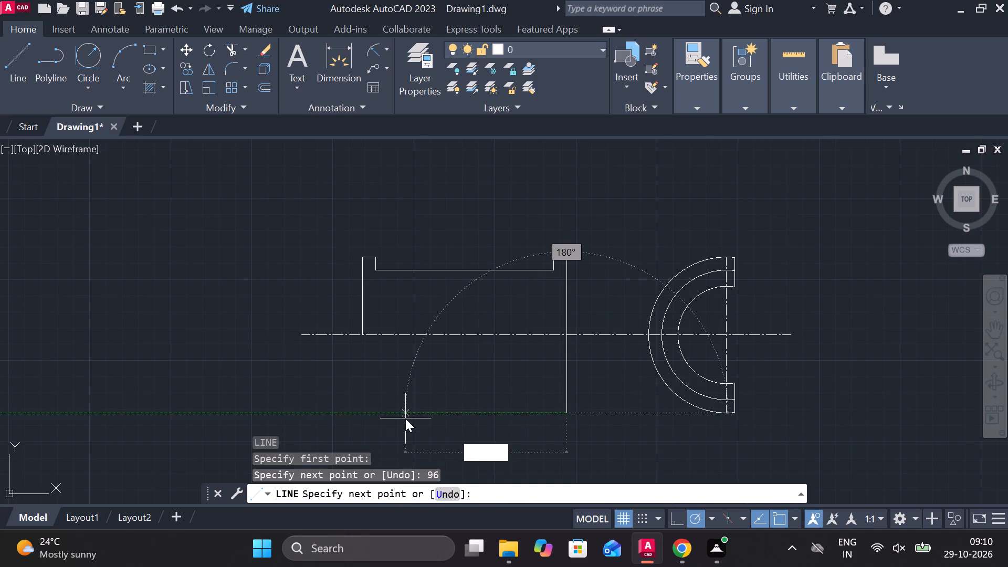
{"action": "key", "text": "Return"}
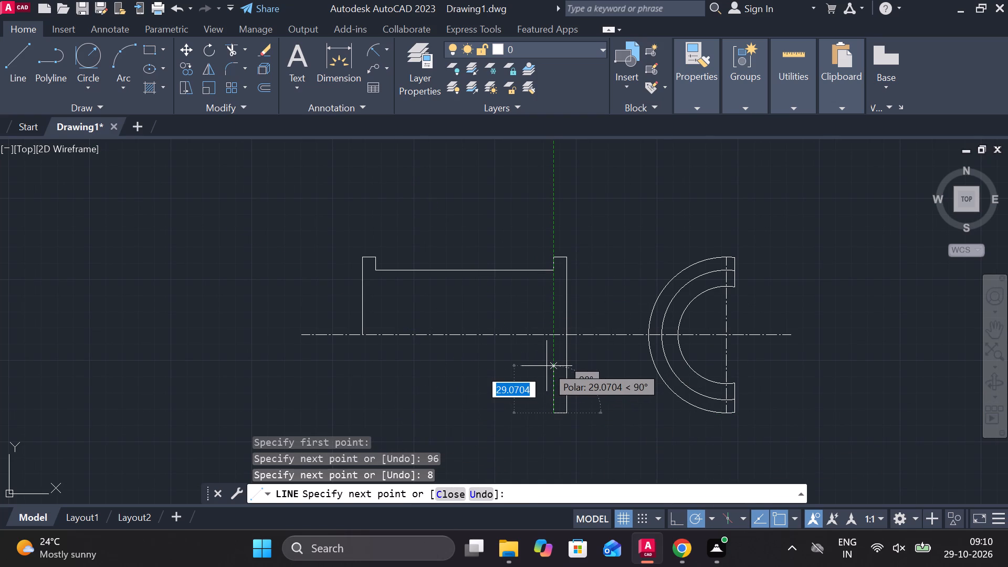
{"action": "key", "text": "8"}
{"action": "key", "text": "Return"}
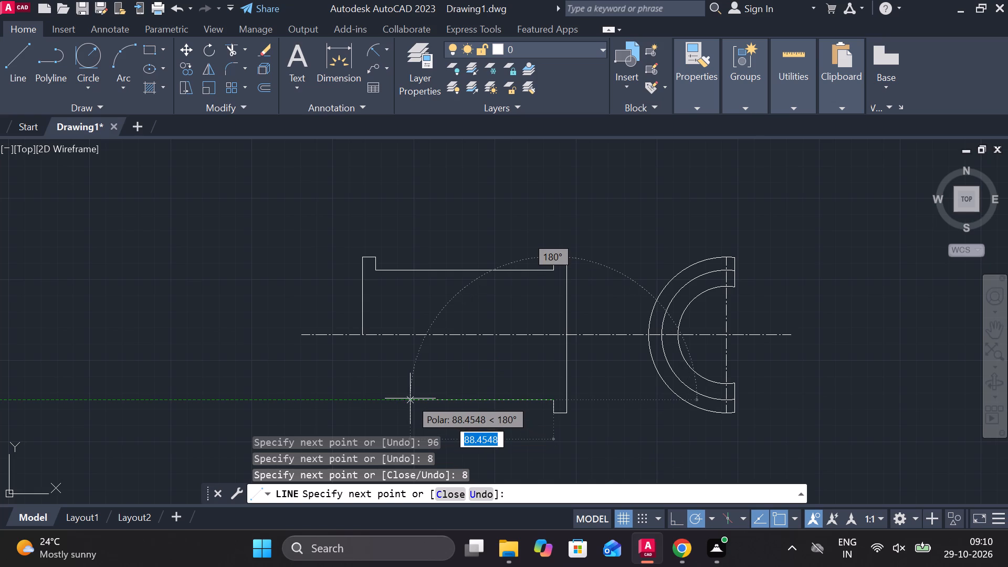
Continue with a 110 lower body edge, 8 down and 8 outward for the flange, closing up to the end edge on the centre line.
{"action": "type", "text": "110"}
{"action": "key", "text": "Return"}
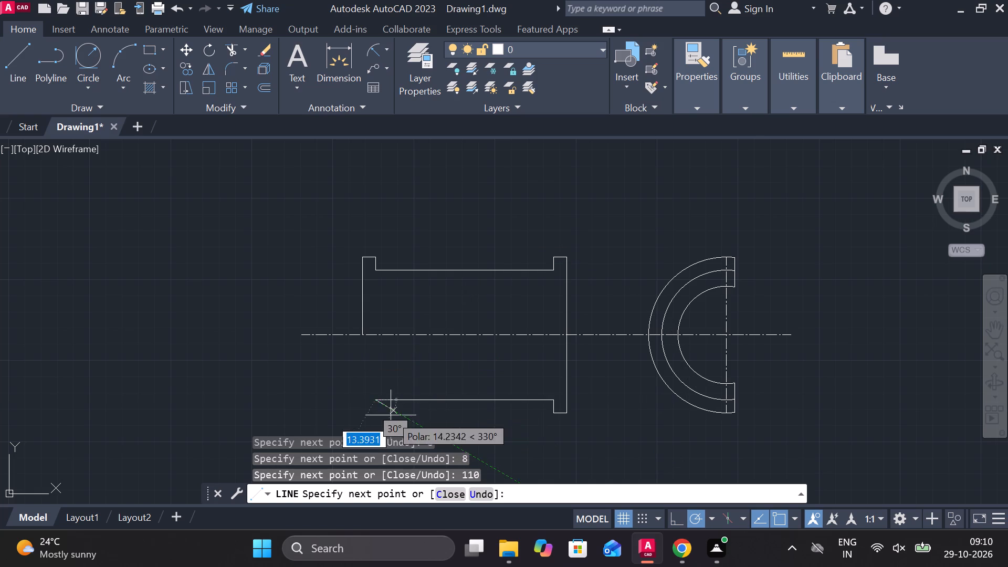
{"action": "middle_click_drag", "start_coordinate": [389, 415], "coordinate": [372, 311]}
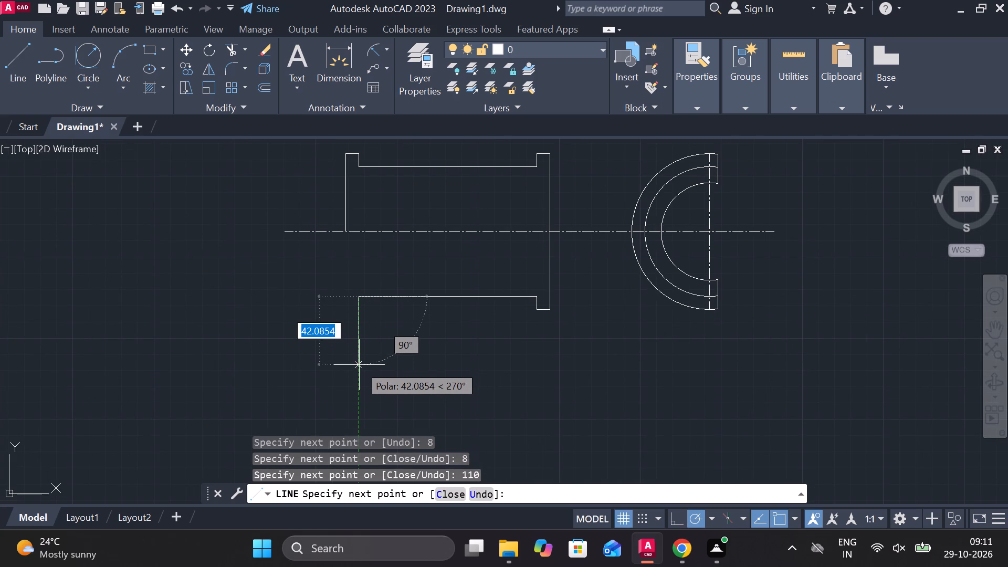
{"action": "type", "text": "8"}
{"action": "key", "text": "space"}
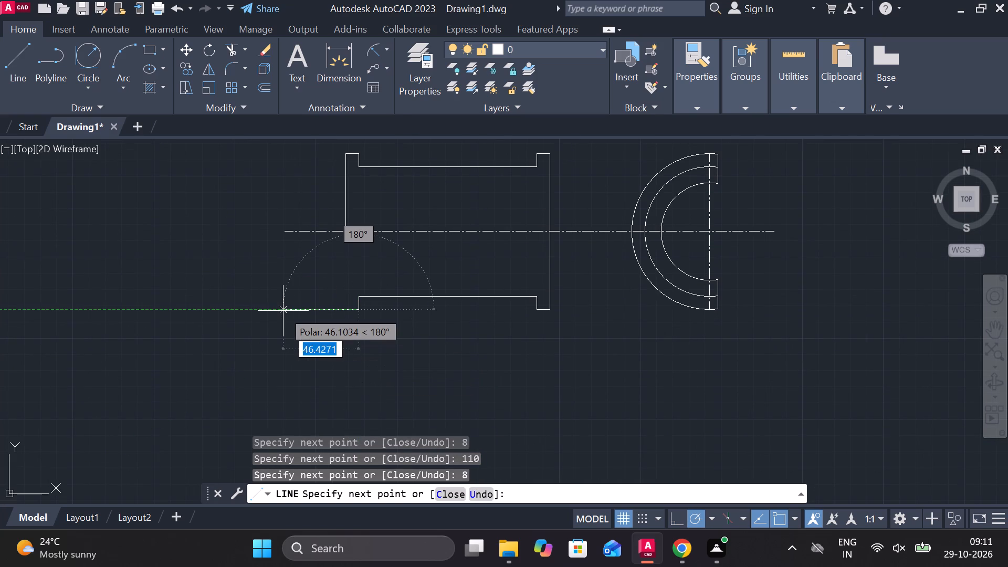
{"action": "type", "text": "8"}
{"action": "key", "text": "space"}
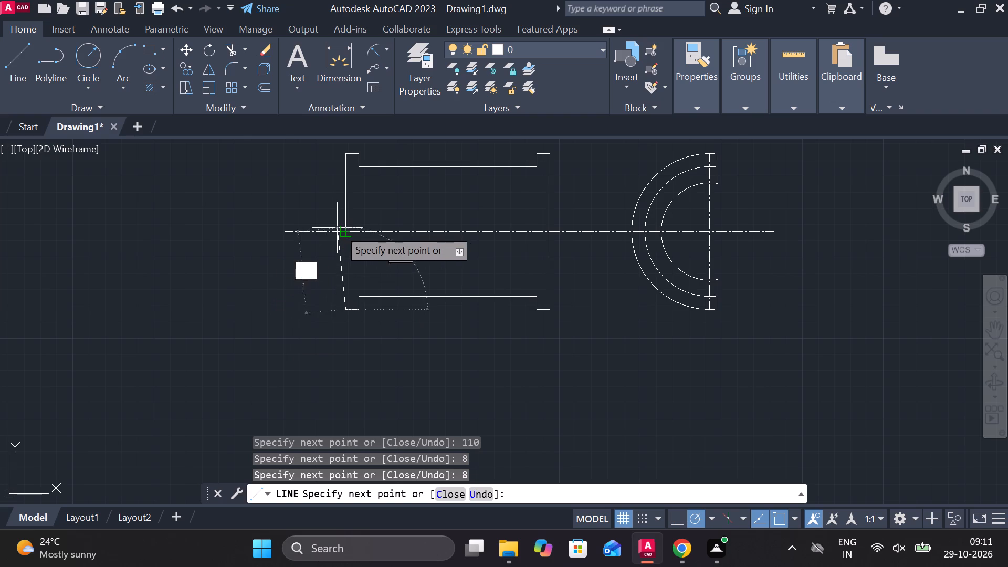
{"action": "left_click", "coordinate": [343, 230]}
{"action": "key", "text": "Escape"}
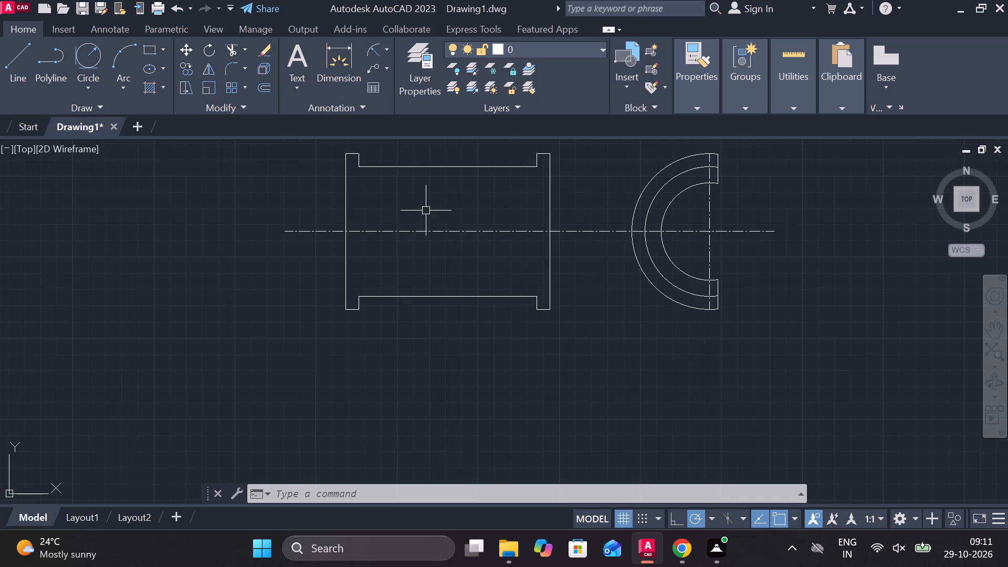
Draw a horizontal bore line 30 above the centre line, spanning between the side view's two end edges.
{"action": "key", "text": "l"}
{"action": "key", "text": "Return"}
{"action": "middle_click_drag", "start_coordinate": [346, 227], "coordinate": [350, 239]}
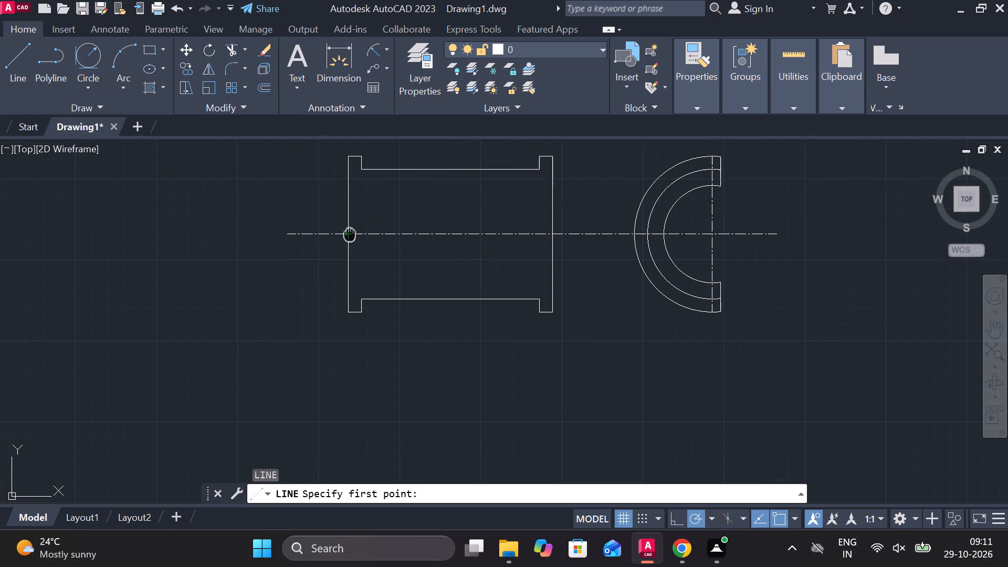
{"action": "middle_click_drag", "start_coordinate": [350, 239], "coordinate": [350, 248]}
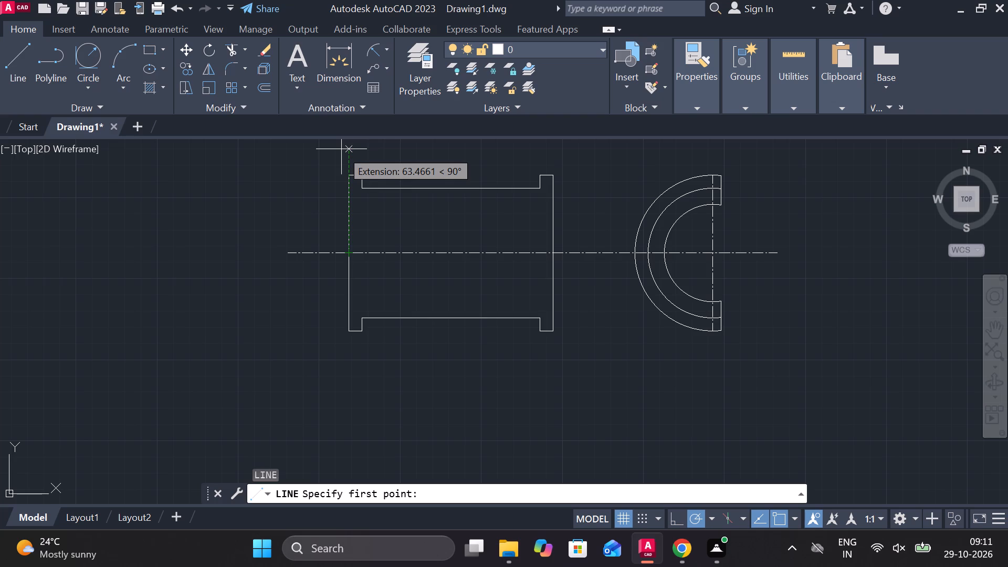
{"action": "type", "text": "30"}
{"action": "key", "text": "Return"}
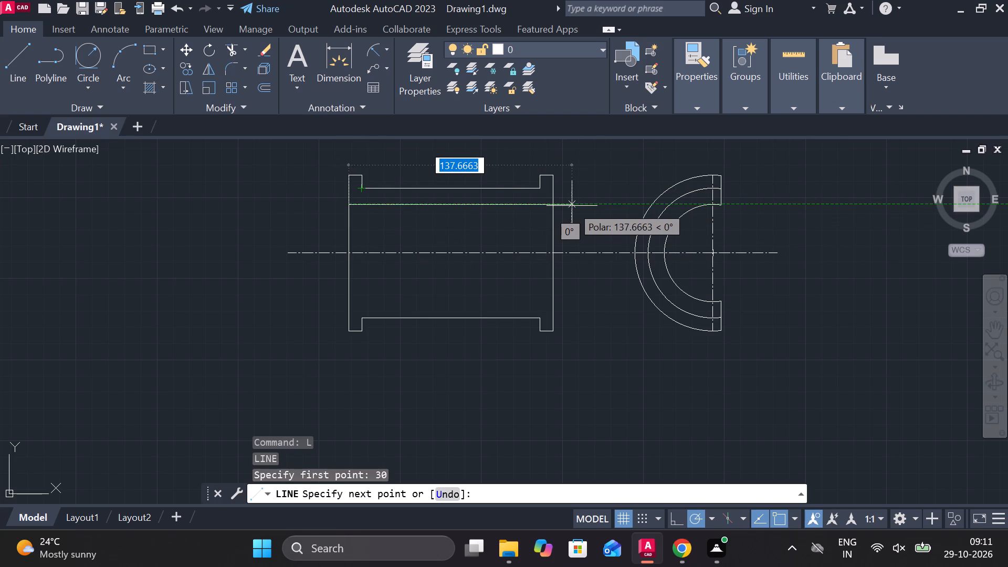
{"action": "left_click", "coordinate": [552, 206]}
{"action": "key", "text": "Escape"}
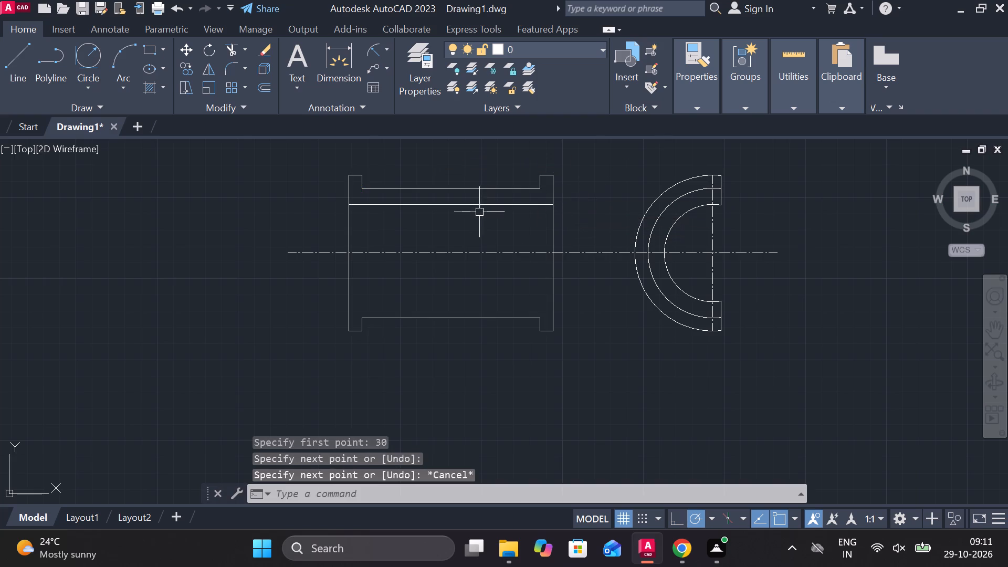
Mirror the bore line about the horizontal centre line, keeping the original.
{"action": "left_click", "coordinate": [469, 207]}
{"action": "type", "text": "MI"}
{"action": "key", "text": "Return"}
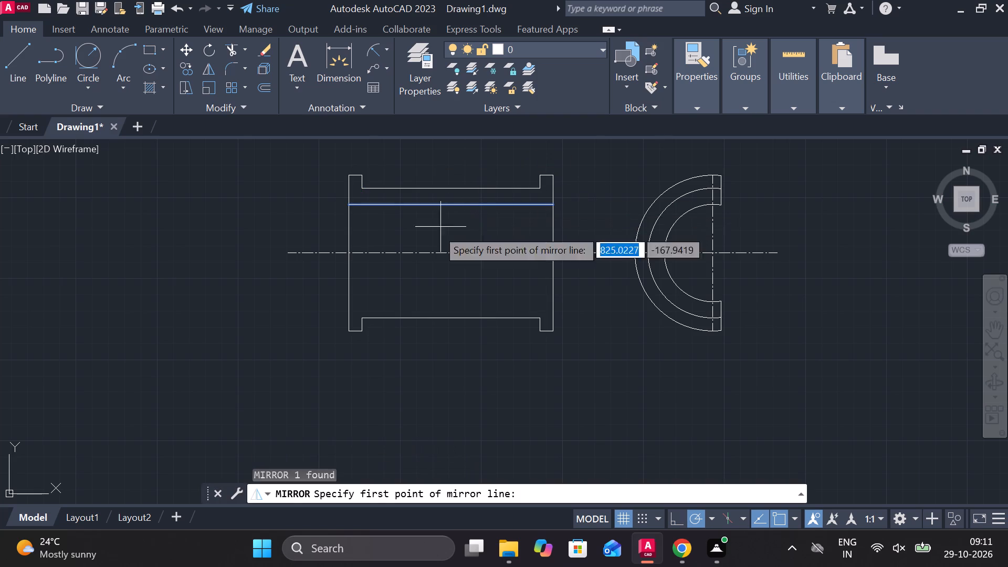
{"action": "left_click", "coordinate": [349, 253]}
{"action": "left_click", "coordinate": [556, 252]}
{"action": "left_click", "coordinate": [581, 306]}
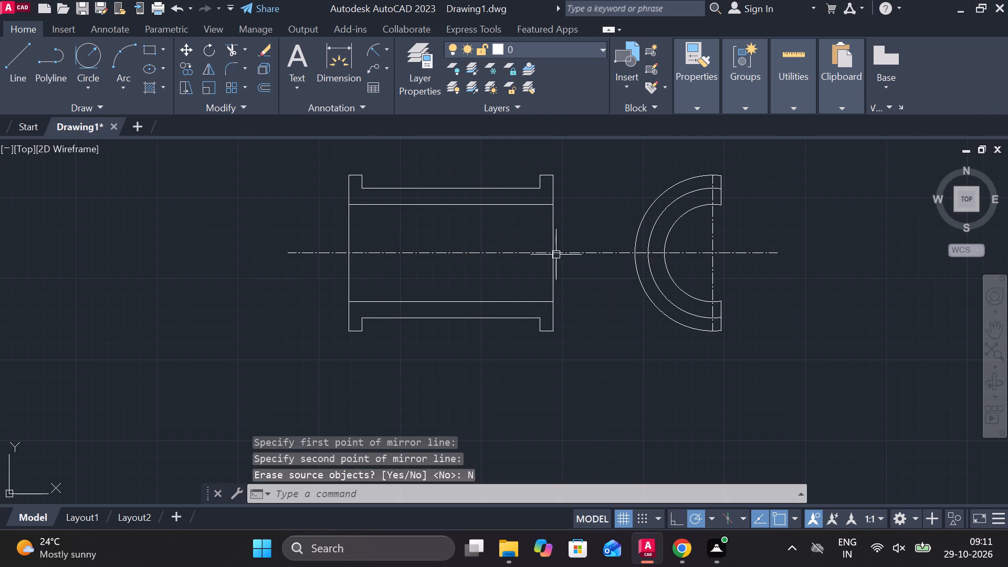
{"action": "key", "text": "Escape"}
Join the two halves of the side view's end edge farthest from the half ring into one line.
{"action": "left_click", "coordinate": [351, 219]}
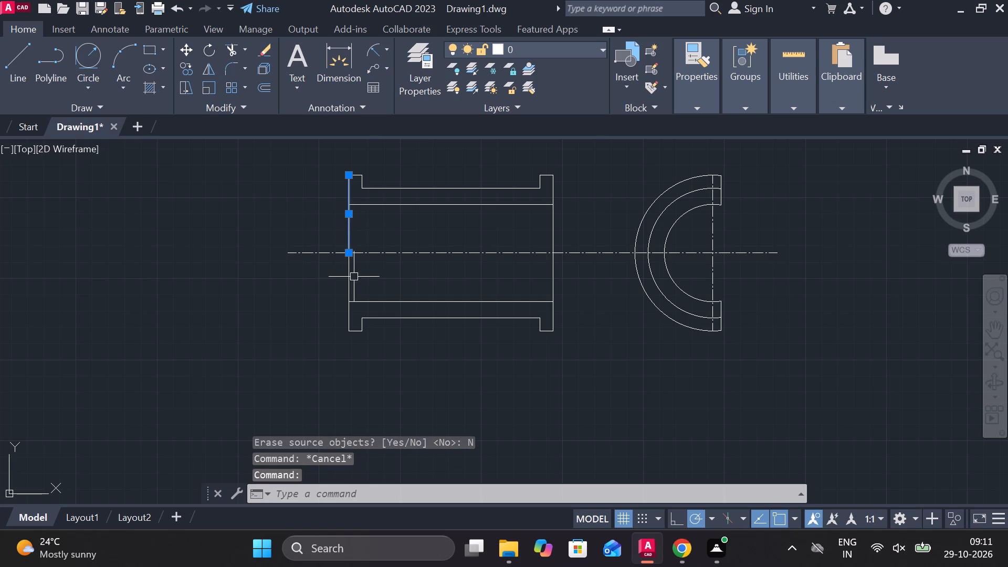
{"action": "left_click", "coordinate": [348, 278]}
{"action": "key", "text": "j"}
{"action": "key", "text": "Return"}
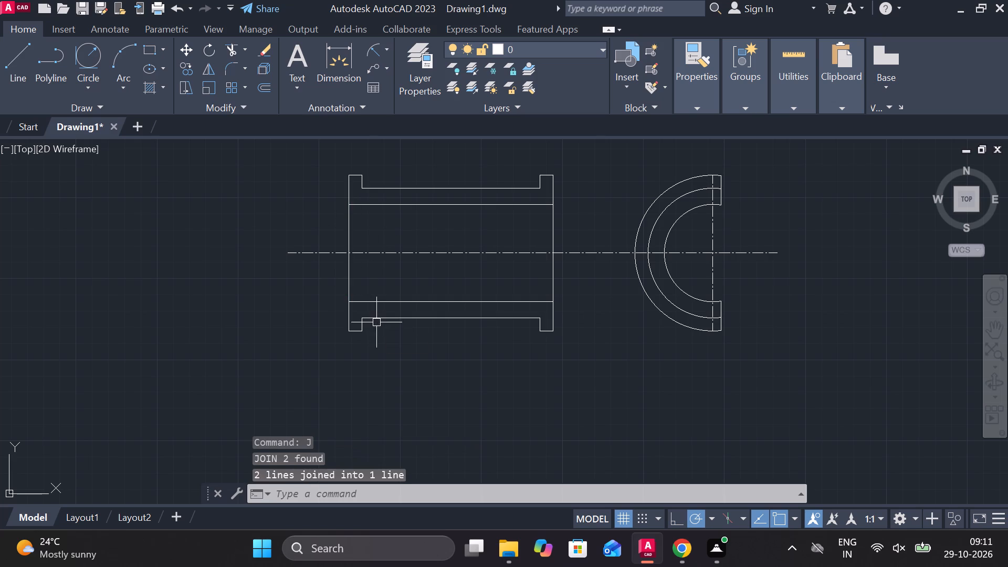
{"action": "left_click", "coordinate": [552, 220]}
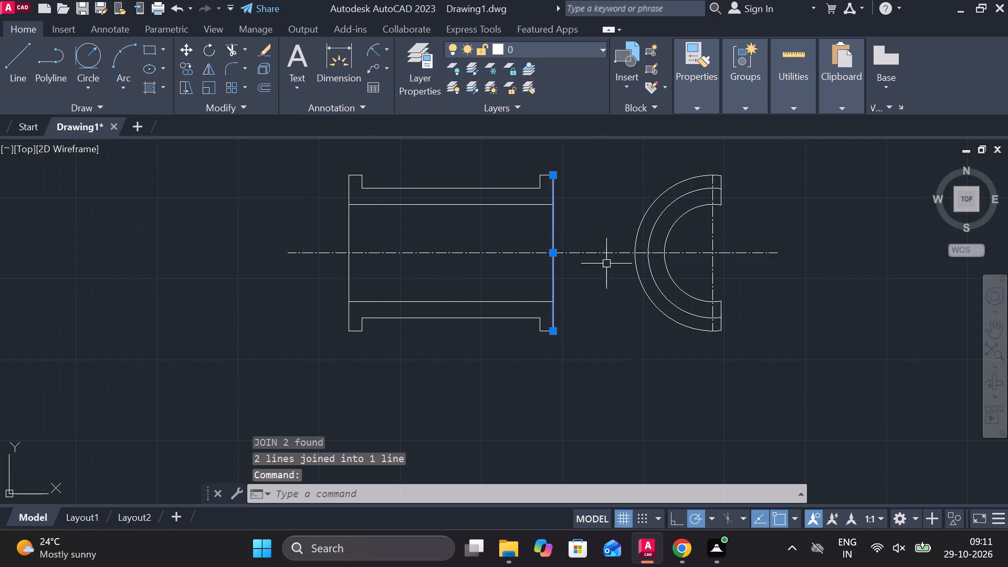
{"action": "key", "text": "Escape"}
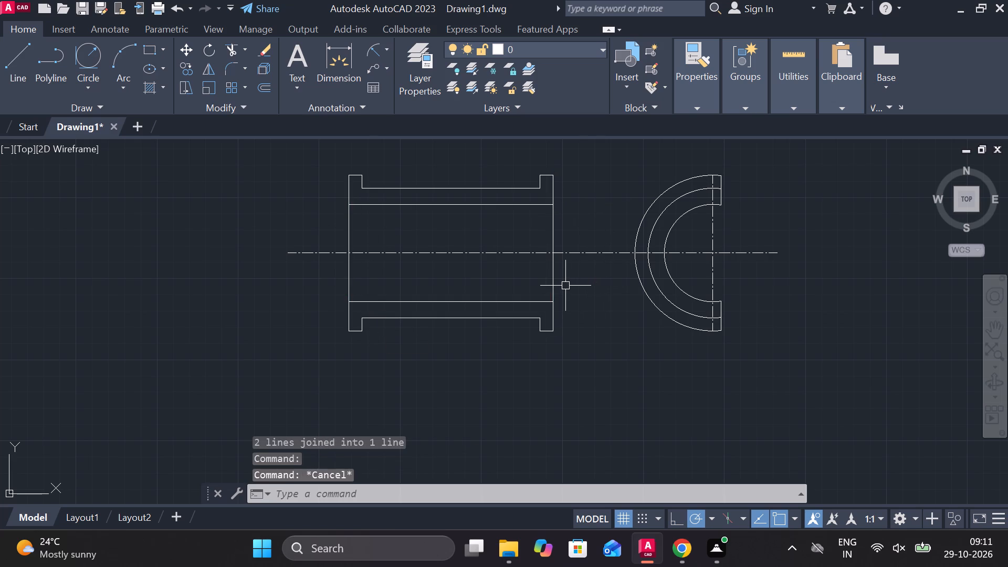
Draw a vertical line 80 long through the side view's middle, between the midpoints of the upper and lower body edges.
{"action": "key", "text": "l"}
{"action": "key", "text": "Return"}
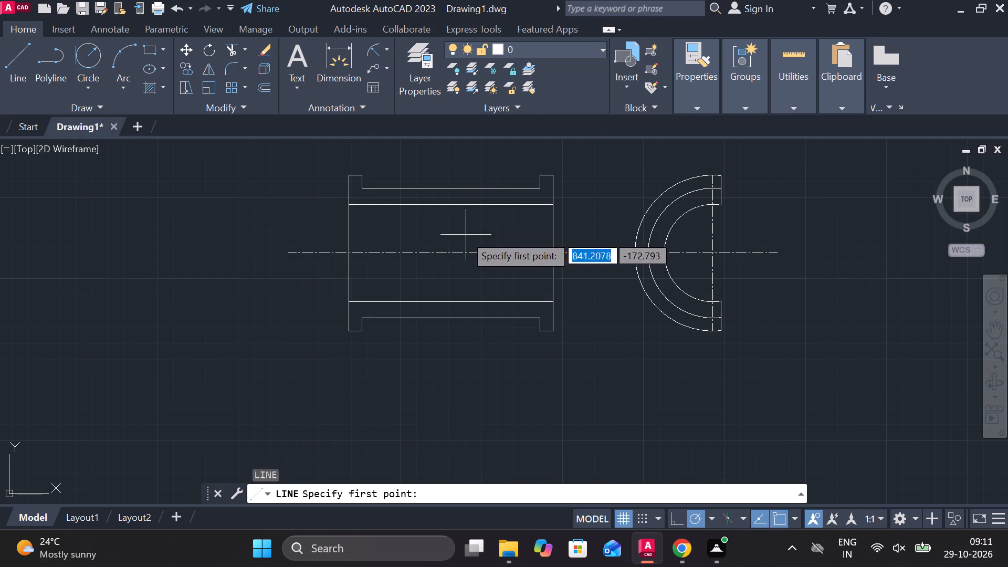
{"action": "left_click", "coordinate": [450, 188]}
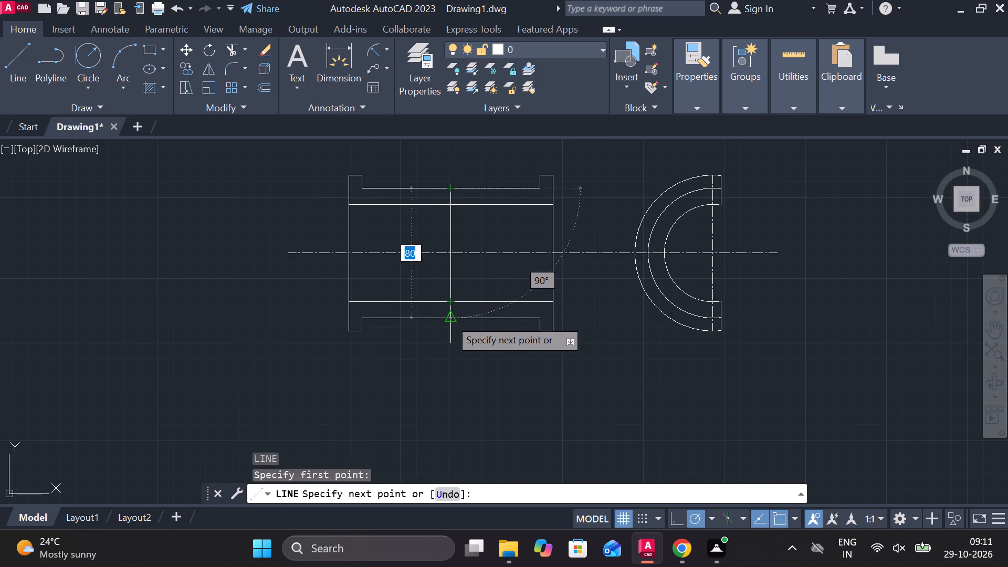
{"action": "left_click", "coordinate": [449, 320]}
{"action": "key", "text": "Escape"}
Stretch both ends of the middle vertical line slightly beyond the flanges' outer edges.
{"action": "left_click", "coordinate": [448, 217]}
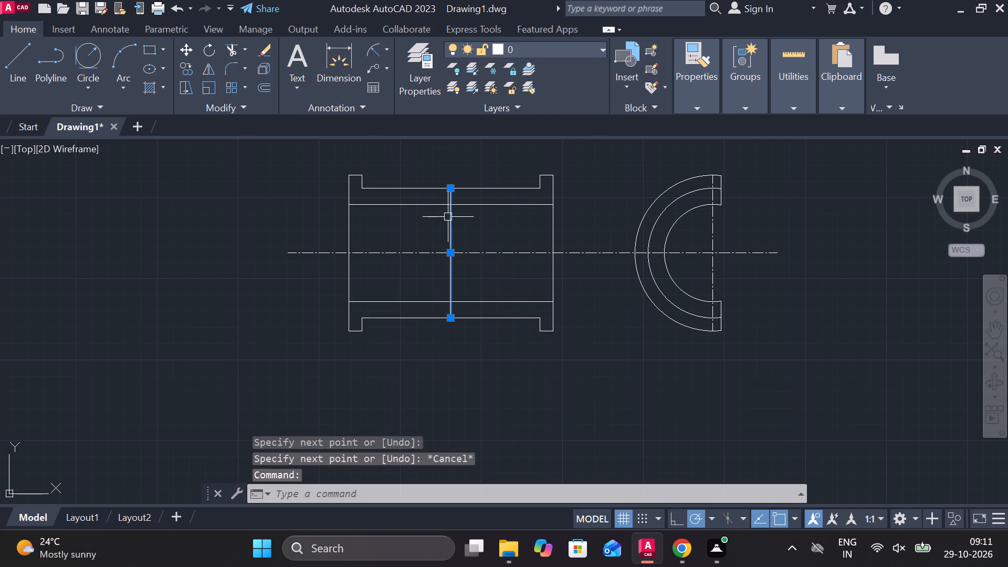
{"action": "scroll", "coordinate": [464, 179], "scroll_direction": "up", "scroll_amount": 1}
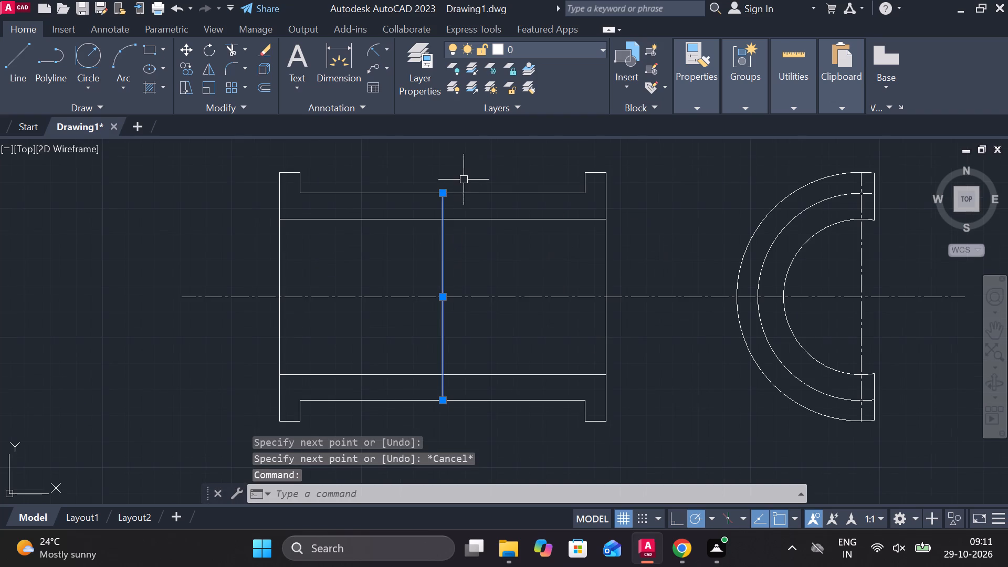
{"action": "left_click", "coordinate": [443, 192]}
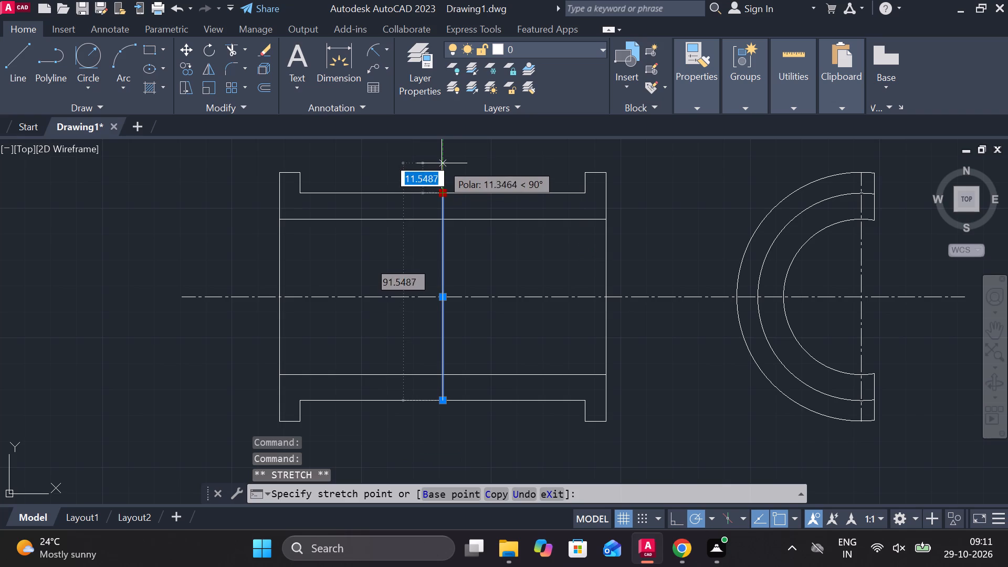
{"action": "left_click", "coordinate": [442, 156]}
{"action": "key", "text": "Escape"}
{"action": "scroll", "coordinate": [471, 278], "scroll_direction": "down", "scroll_amount": 1}
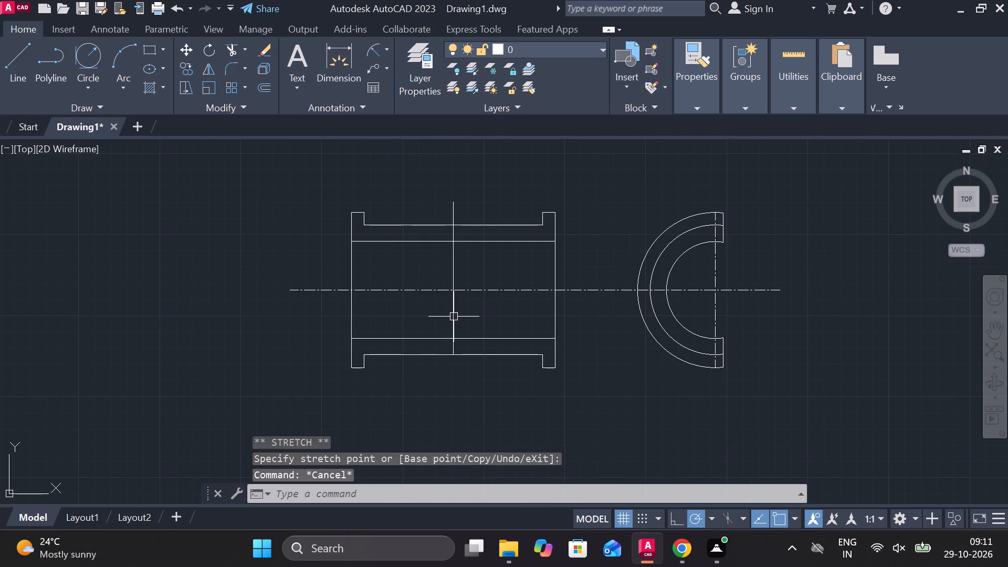
{"action": "left_click", "coordinate": [454, 317]}
{"action": "left_click", "coordinate": [454, 355]}
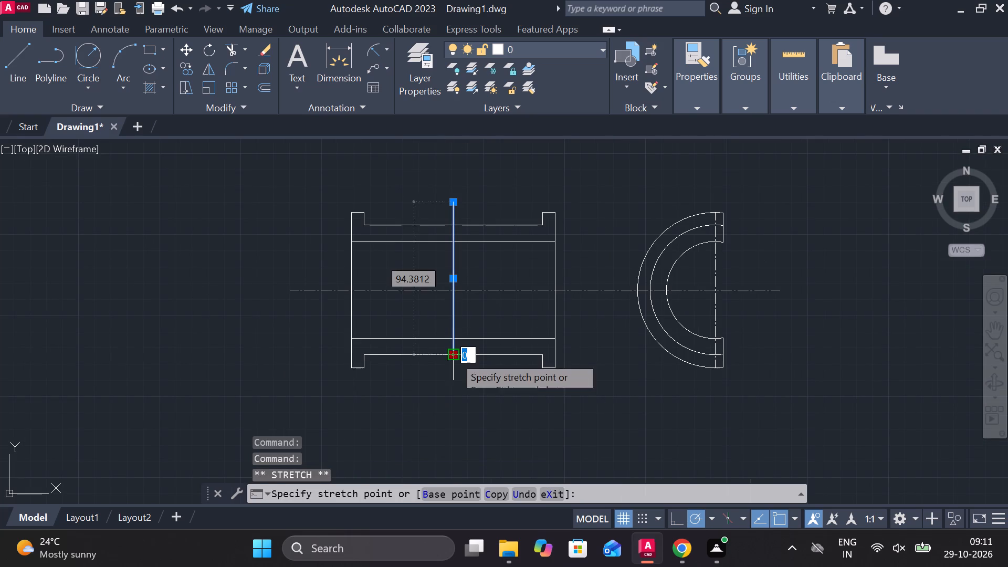
{"action": "left_click", "coordinate": [453, 374]}
{"action": "key", "text": "Escape"}
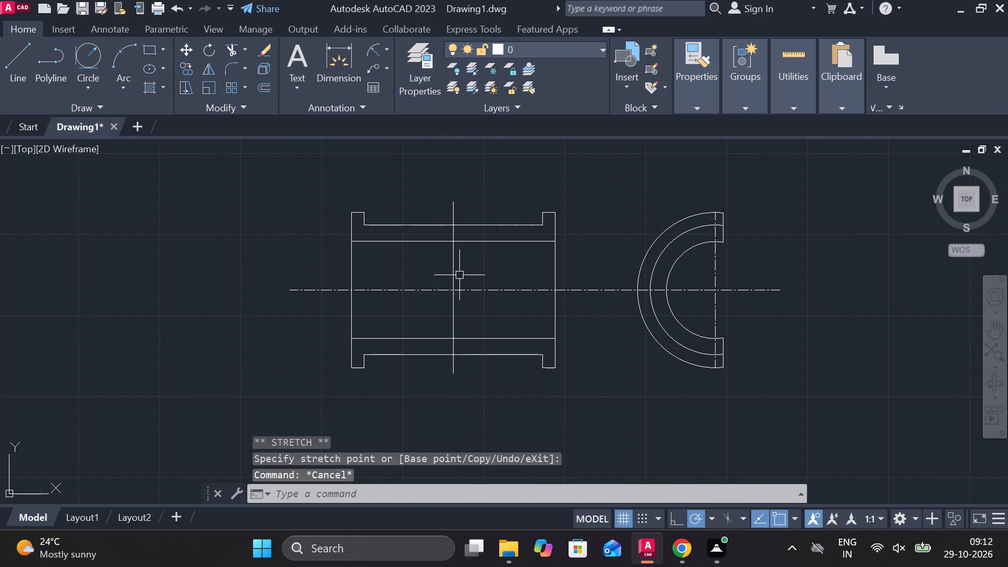
Set the middle vertical line's linetype to CENTER2.
{"action": "left_click", "coordinate": [455, 266]}
{"action": "left_click", "coordinate": [684, 106]}
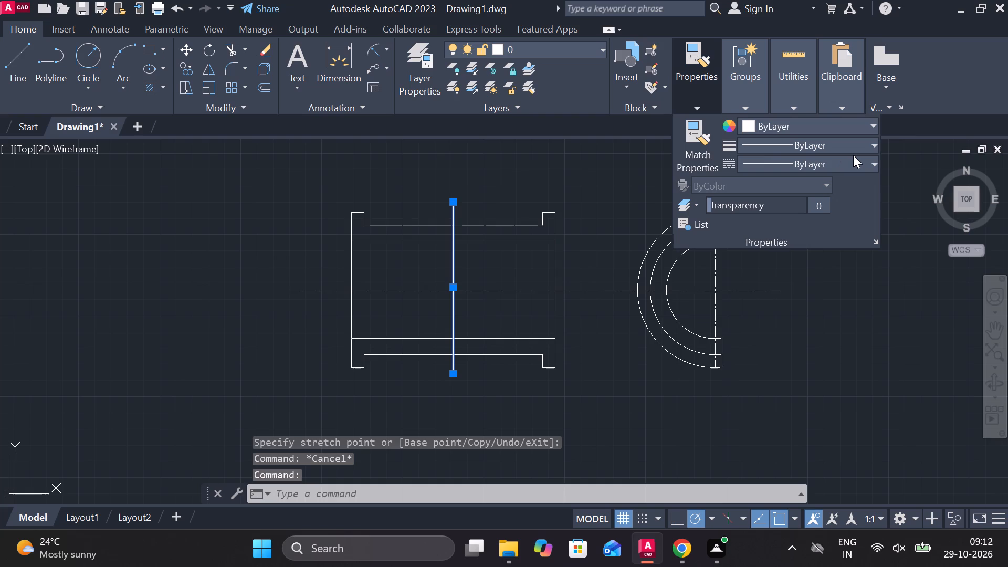
{"action": "left_click", "coordinate": [853, 155]}
{"action": "left_click", "coordinate": [853, 160]}
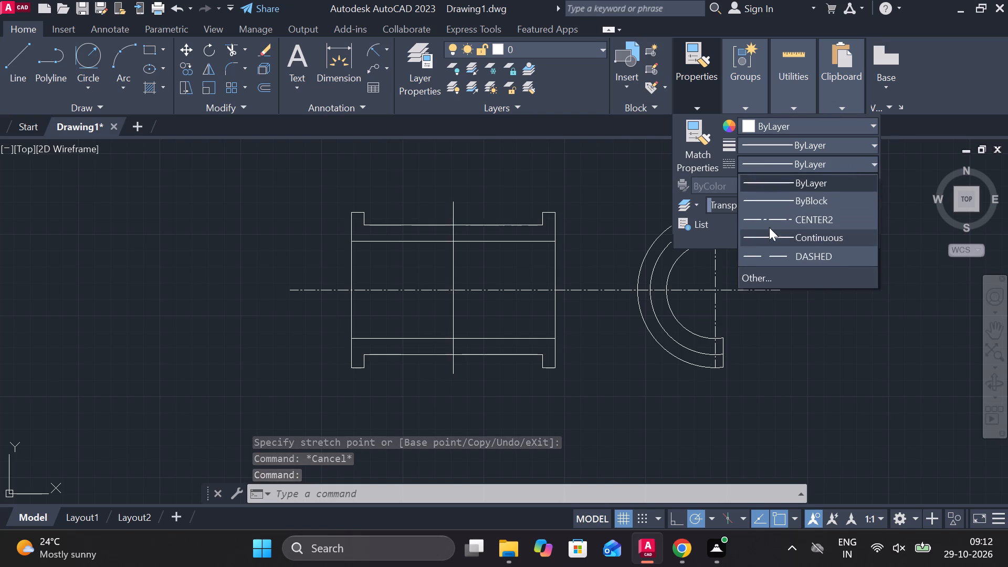
{"action": "left_click", "coordinate": [770, 223]}
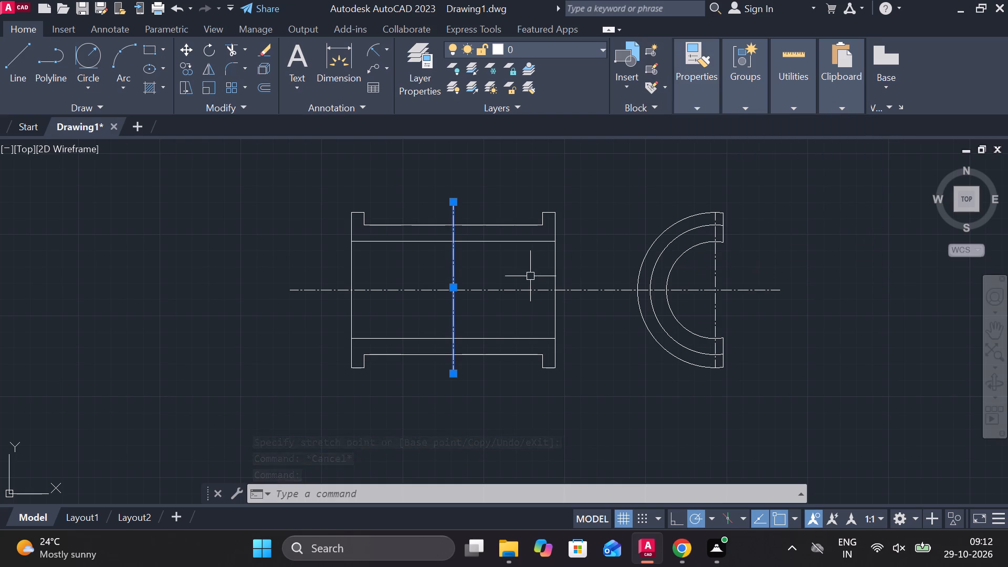
Draw a horizontal line about 8.3 long outward from the vertical centre line, just below its upper end.
{"action": "key", "text": "Escape"}
{"action": "scroll", "coordinate": [511, 204], "scroll_direction": "up", "scroll_amount": 1}
{"action": "middle_click_drag", "start_coordinate": [527, 204], "coordinate": [591, 209]}
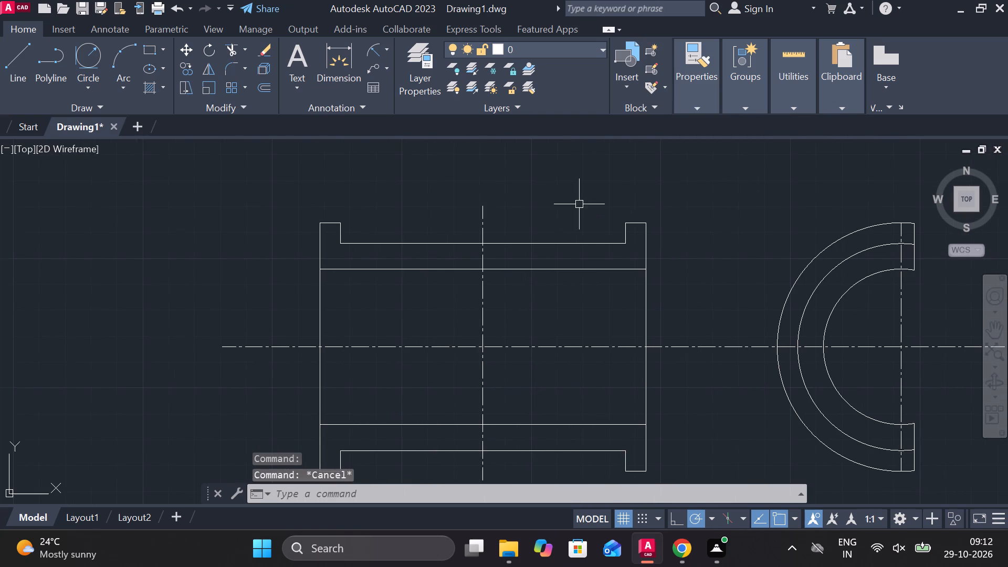
{"action": "scroll", "coordinate": [475, 205], "scroll_direction": "up", "scroll_amount": 1}
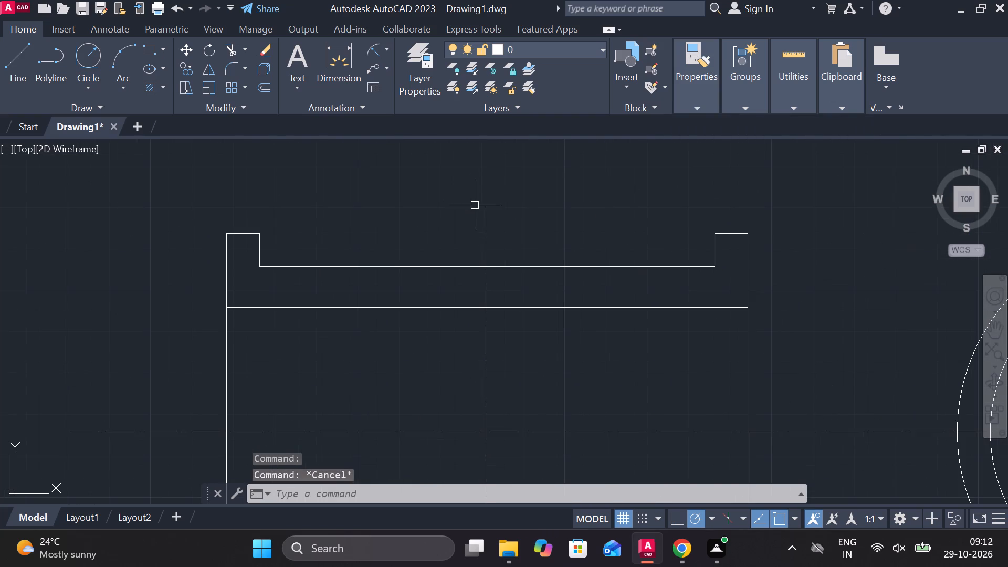
{"action": "middle_click", "coordinate": [497, 206]}
{"action": "scroll", "coordinate": [512, 170], "scroll_direction": "down", "scroll_amount": 2}
{"action": "scroll", "coordinate": [482, 191], "scroll_direction": "up", "scroll_amount": 2}
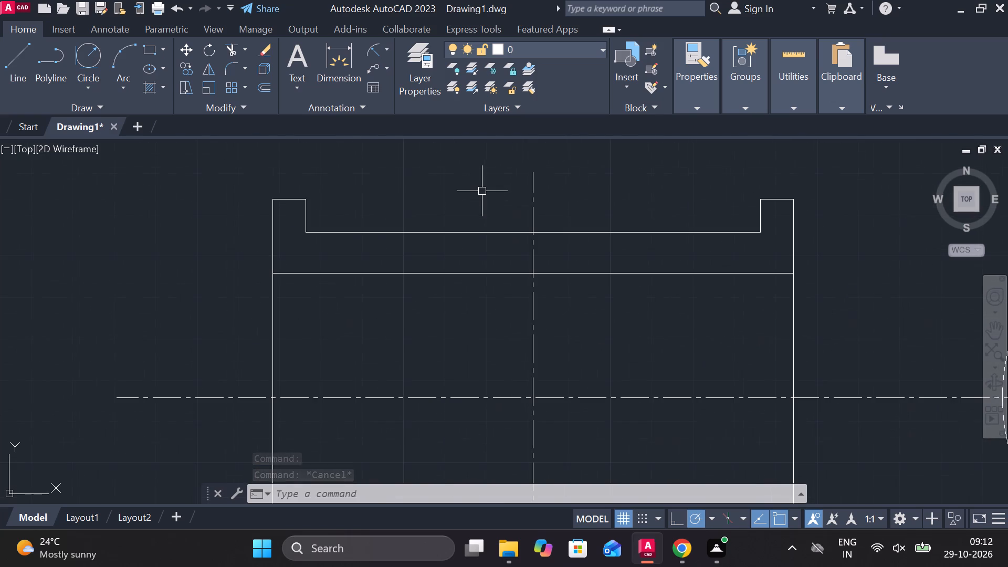
{"action": "key", "text": "l"}
{"action": "key", "text": "Return"}
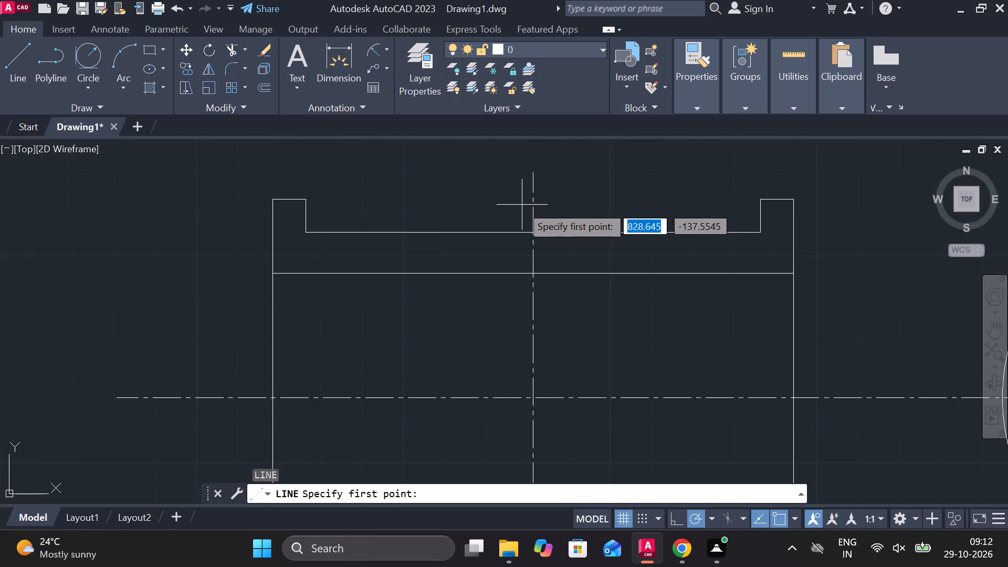
{"action": "left_click", "coordinate": [530, 204]}
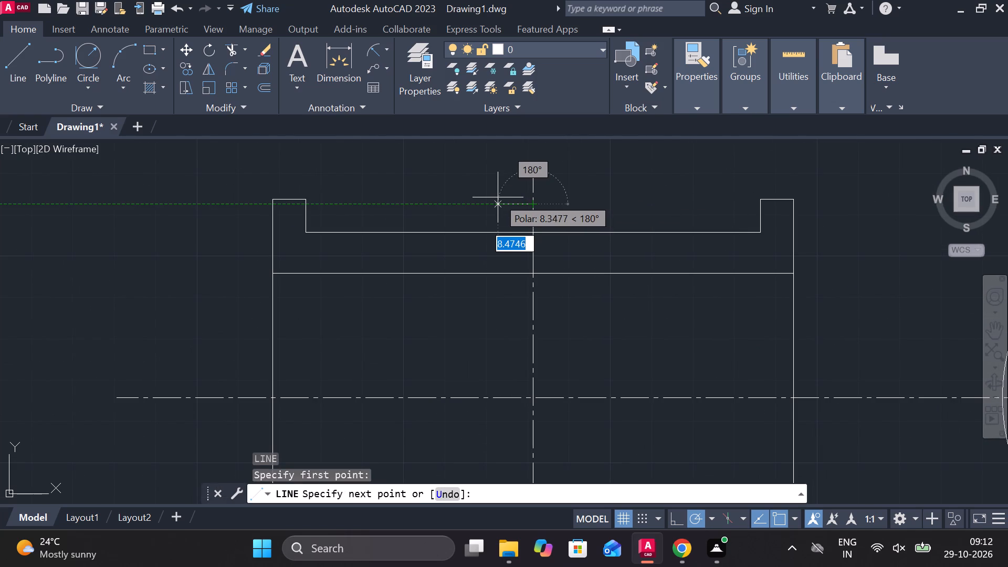
{"action": "left_click", "coordinate": [498, 197]}
{"action": "scroll", "coordinate": [521, 189], "scroll_direction": "up", "scroll_amount": 2}
{"action": "key", "text": "Escape"}
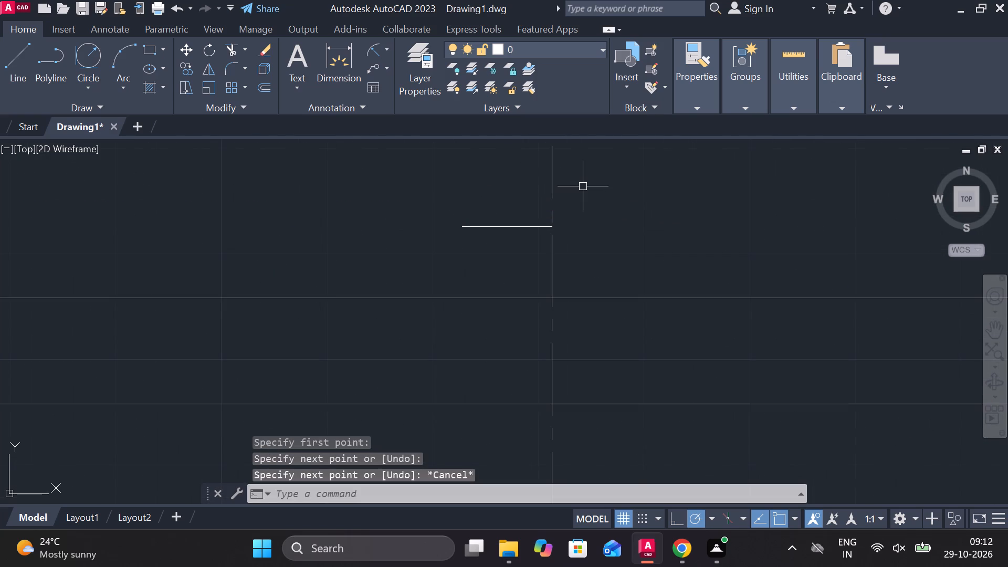
Draw an arrowhead edge 2 long at 150° from the short horizontal line's end on the centre line.
{"action": "key", "text": "l"}
{"action": "key", "text": "Return"}
{"action": "scroll", "coordinate": [570, 229], "scroll_direction": "up", "scroll_amount": 1}
{"action": "left_click", "coordinate": [545, 222]}
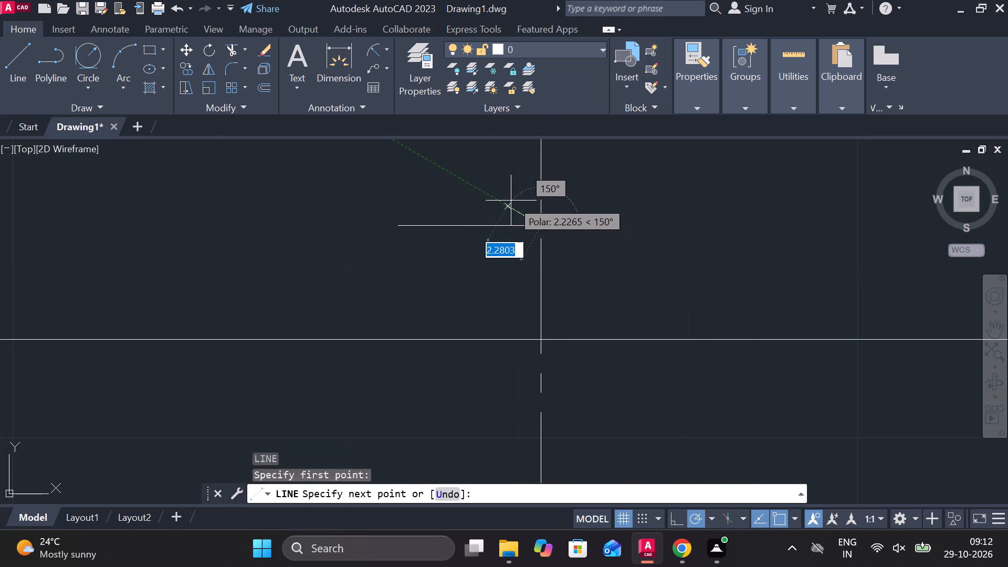
{"action": "scroll", "coordinate": [511, 201], "scroll_direction": "up", "scroll_amount": 1}
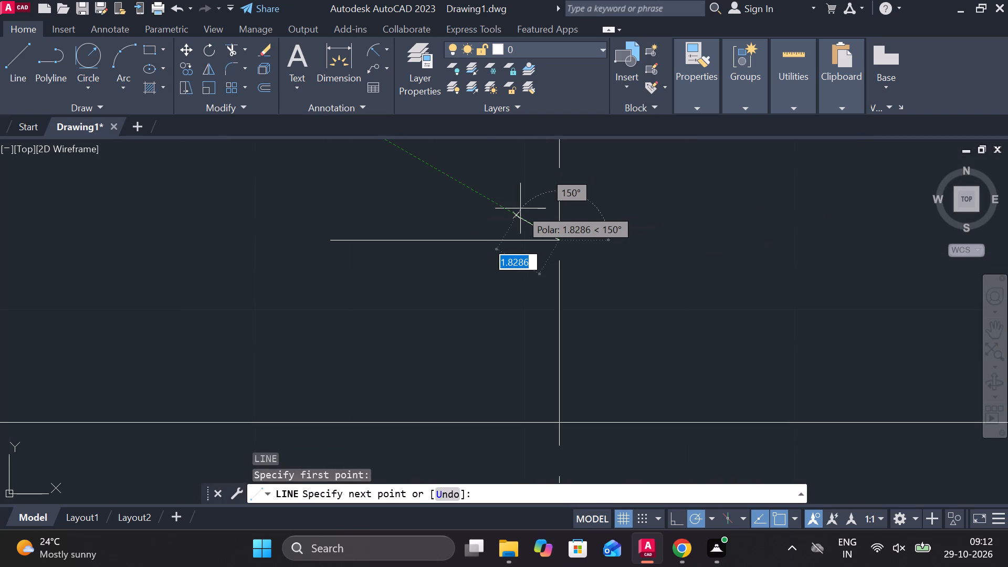
{"action": "type", "text": "2"}
{"action": "key", "text": "space"}
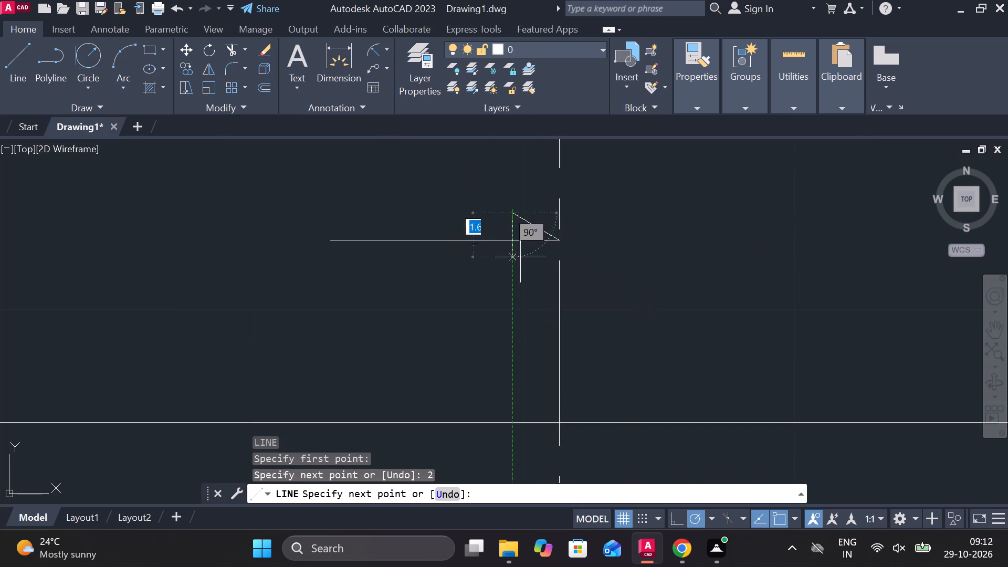
{"action": "key", "text": "Escape"}
Mirror the slanted arrowhead edge about the short horizontal line, keeping the original.
{"action": "scroll", "coordinate": [545, 221], "scroll_direction": "down", "scroll_amount": 1}
{"action": "scroll", "coordinate": [598, 228], "scroll_direction": "down", "scroll_amount": 3}
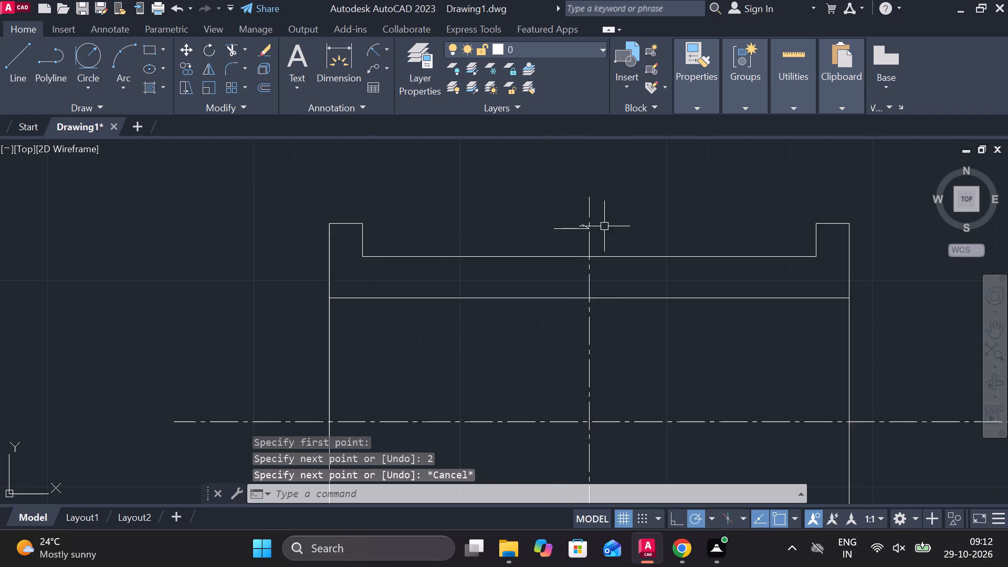
{"action": "middle_click_drag", "start_coordinate": [623, 222], "coordinate": [608, 222]}
{"action": "scroll", "coordinate": [569, 211], "scroll_direction": "up", "scroll_amount": 3}
{"action": "left_click", "coordinate": [577, 269]}
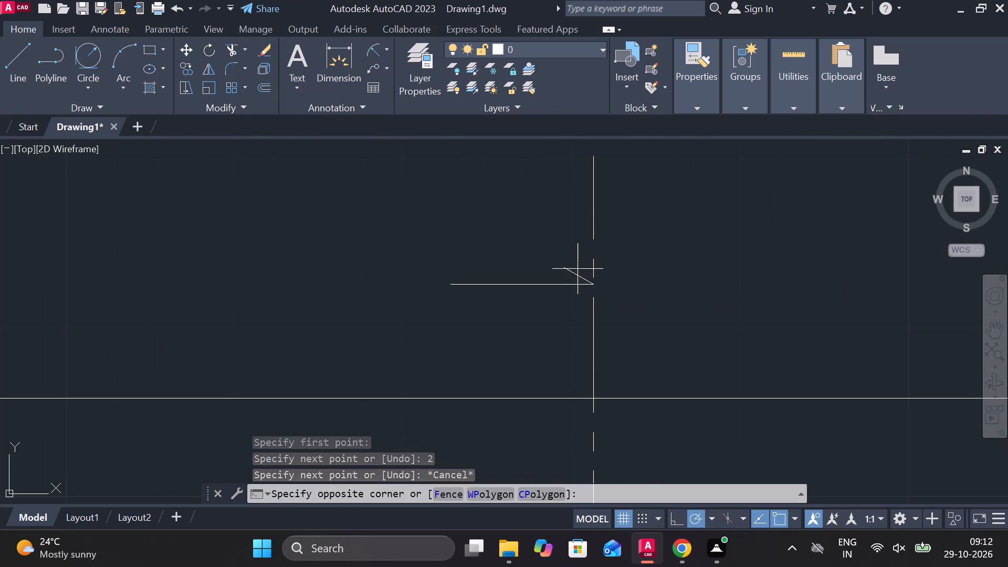
{"action": "left_click", "coordinate": [571, 271]}
{"action": "left_click", "coordinate": [571, 274]}
{"action": "key", "text": "m"}
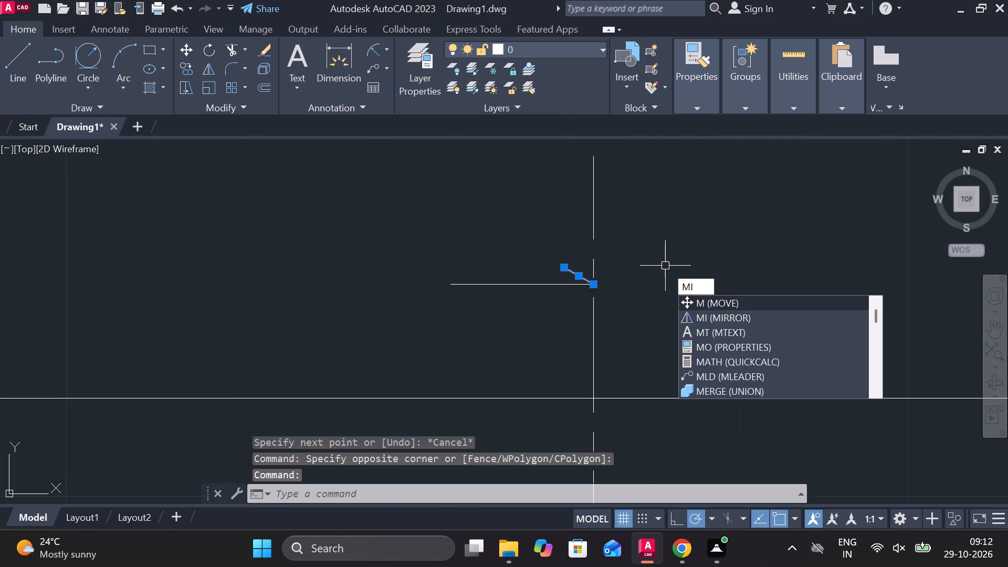
{"action": "key", "text": "i"}
{"action": "key", "text": "Return"}
{"action": "left_click", "coordinate": [597, 286]}
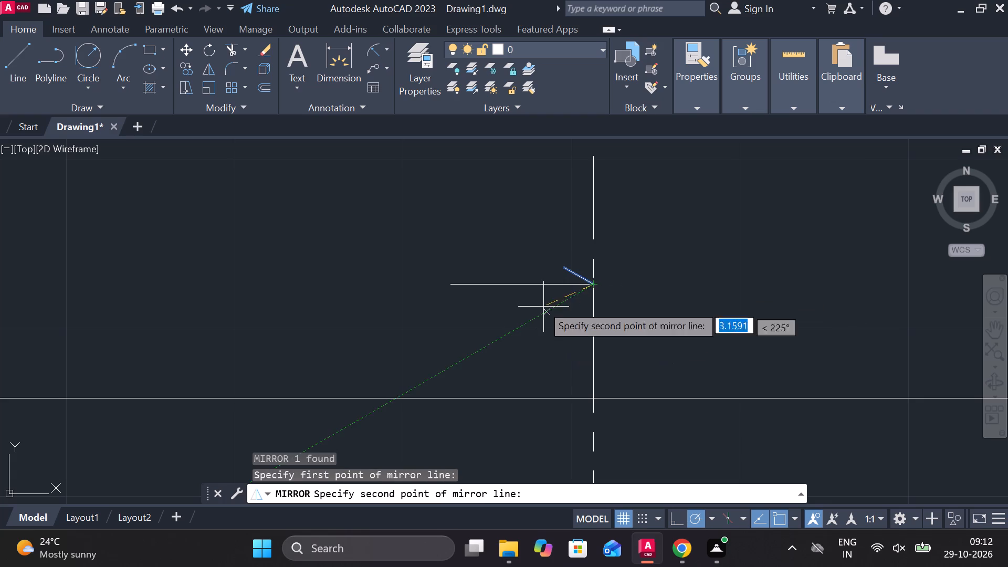
{"action": "left_click", "coordinate": [400, 279]}
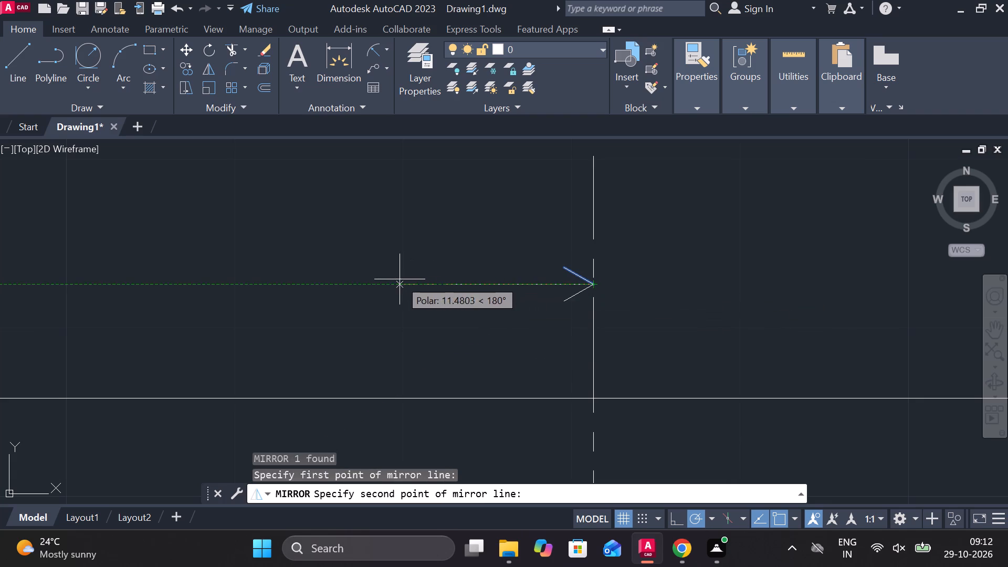
{"action": "left_click_drag", "start_coordinate": [440, 337], "coordinate": [400, 279]}
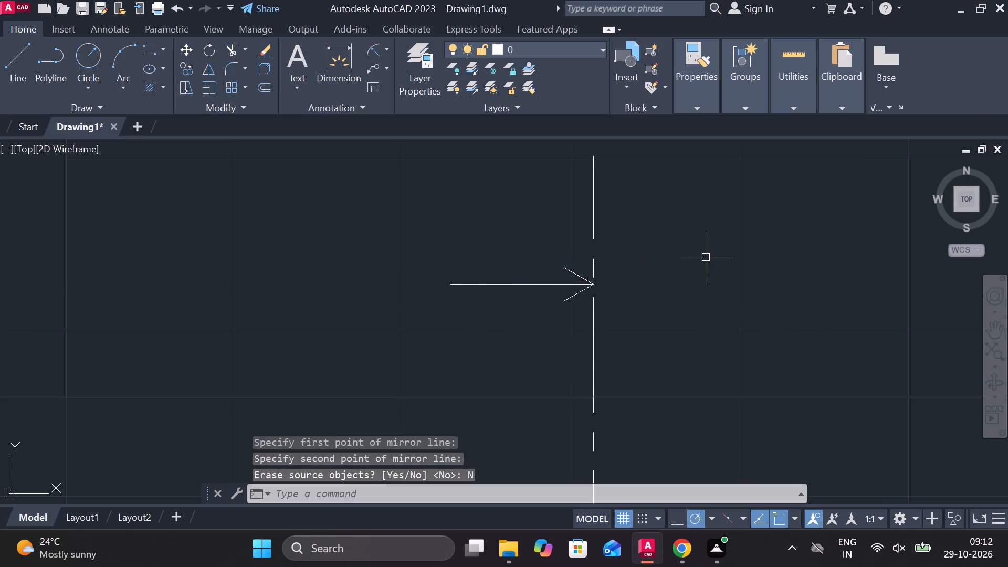
Close the arrowhead with a vertical line between the free ends of its two slanted edges.
{"action": "key", "text": "l"}
{"action": "key", "text": "Return"}
{"action": "left_click", "coordinate": [562, 266]}
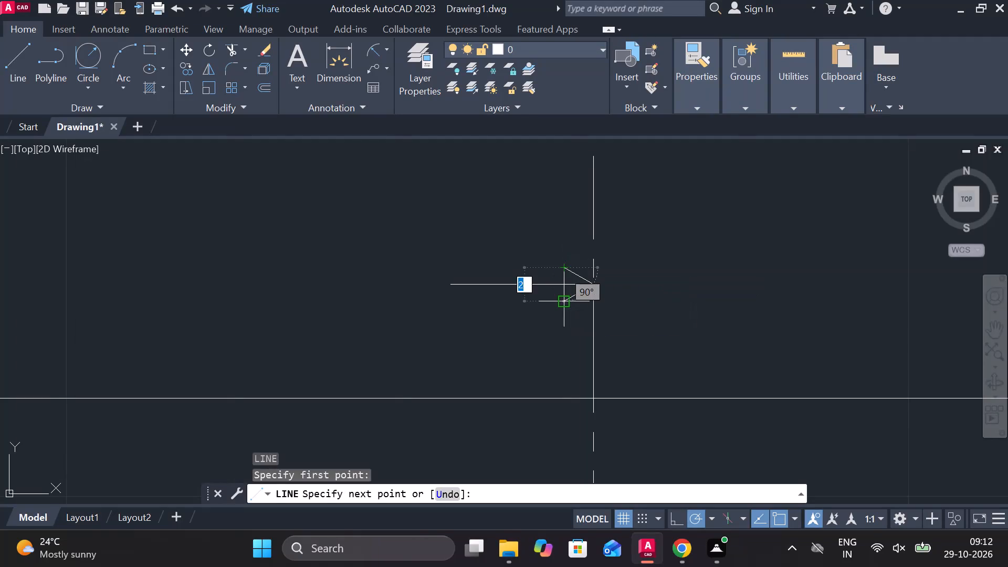
{"action": "left_click", "coordinate": [564, 299]}
{"action": "key", "text": "Escape"}
Trim away the part of the short horizontal line that lies inside the arrowhead triangle.
{"action": "type", "text": "TR"}
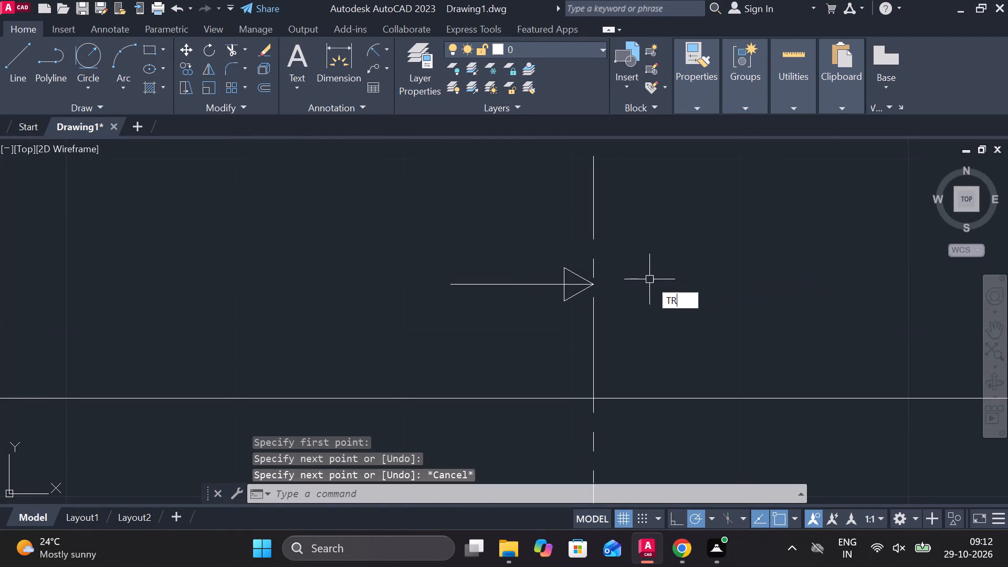
{"action": "left_click", "coordinate": [686, 310]}
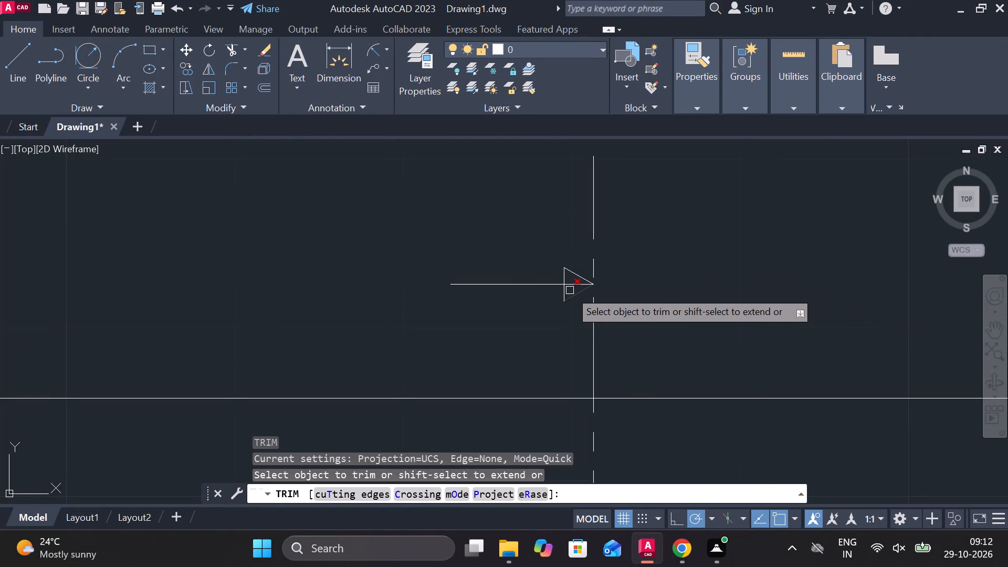
{"action": "left_click", "coordinate": [572, 287]}
{"action": "scroll", "coordinate": [618, 283], "scroll_direction": "down", "scroll_amount": 3}
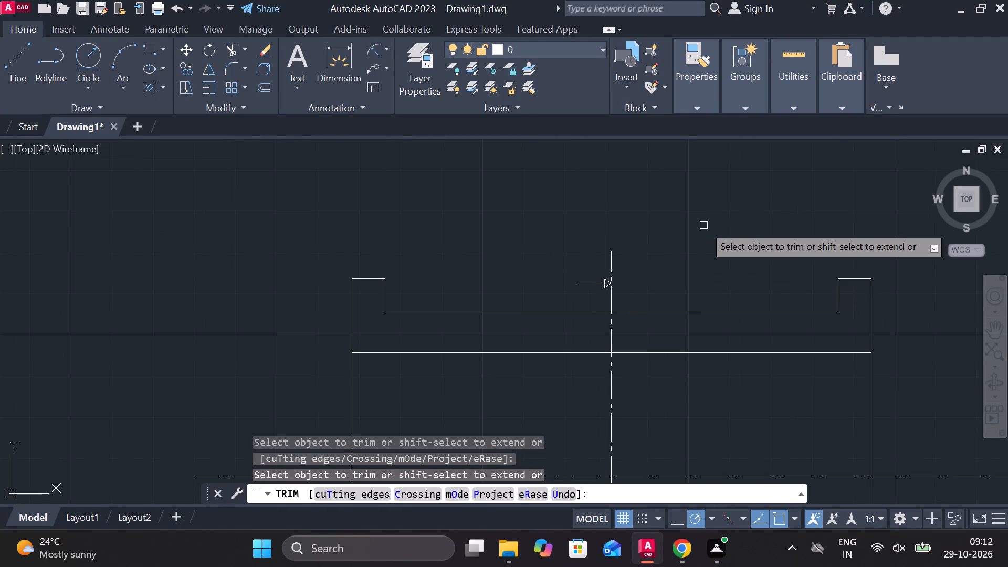
{"action": "scroll", "coordinate": [703, 225], "scroll_direction": "down", "scroll_amount": 1}
{"action": "middle_click_drag", "start_coordinate": [708, 251], "coordinate": [648, 214]}
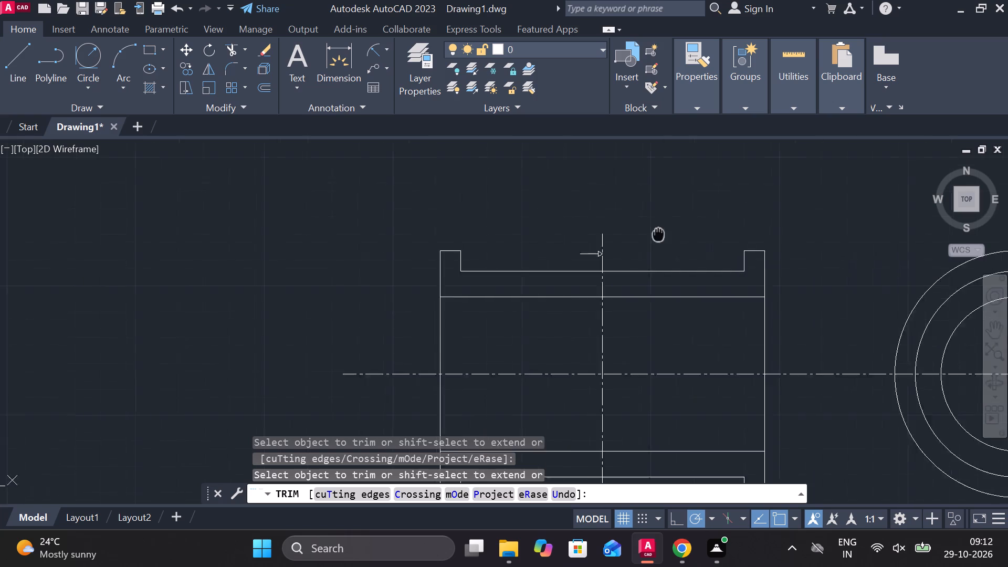
{"action": "middle_click_drag", "start_coordinate": [648, 214], "coordinate": [643, 195]}
{"action": "scroll", "coordinate": [673, 242], "scroll_direction": "down", "scroll_amount": 2}
{"action": "scroll", "coordinate": [643, 195], "scroll_direction": "up", "scroll_amount": 3}
{"action": "scroll", "coordinate": [651, 309], "scroll_direction": "up", "scroll_amount": 1}
{"action": "middle_click_drag", "start_coordinate": [650, 309], "coordinate": [634, 303]}
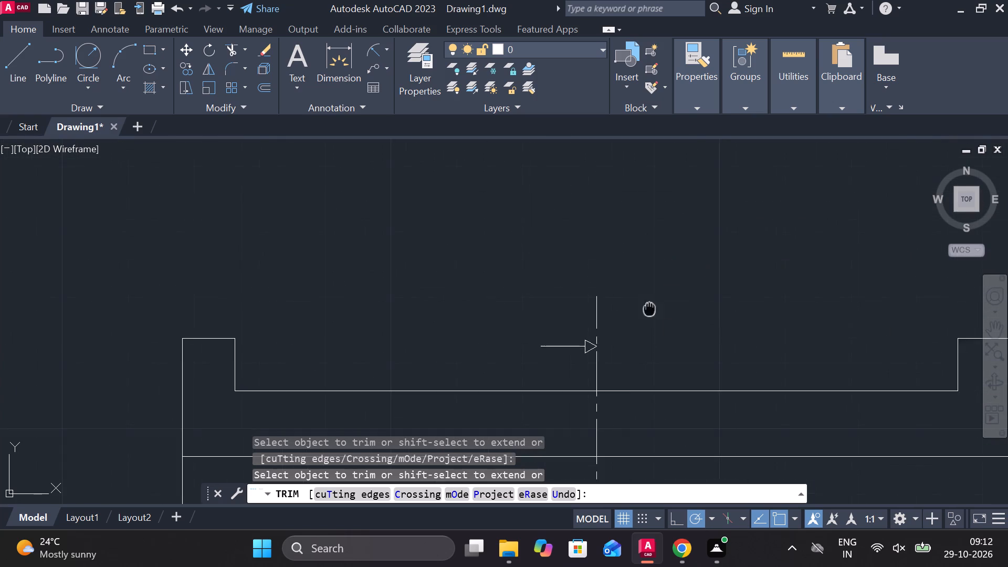
{"action": "middle_click_drag", "start_coordinate": [634, 303], "coordinate": [621, 235]}
{"action": "key", "text": "Escape"}
{"action": "double_click", "coordinate": [502, 259]}
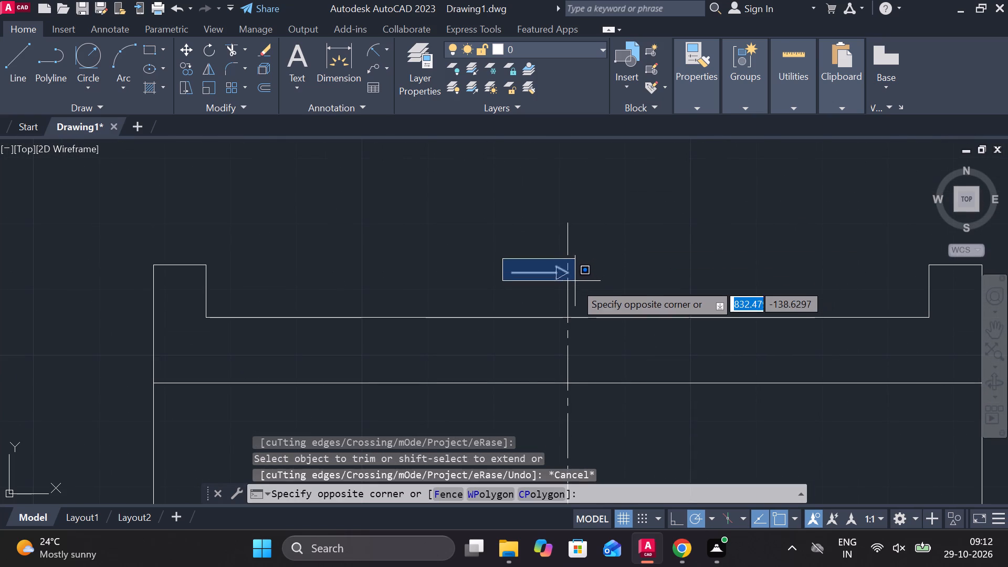
{"action": "key", "text": "Escape"}
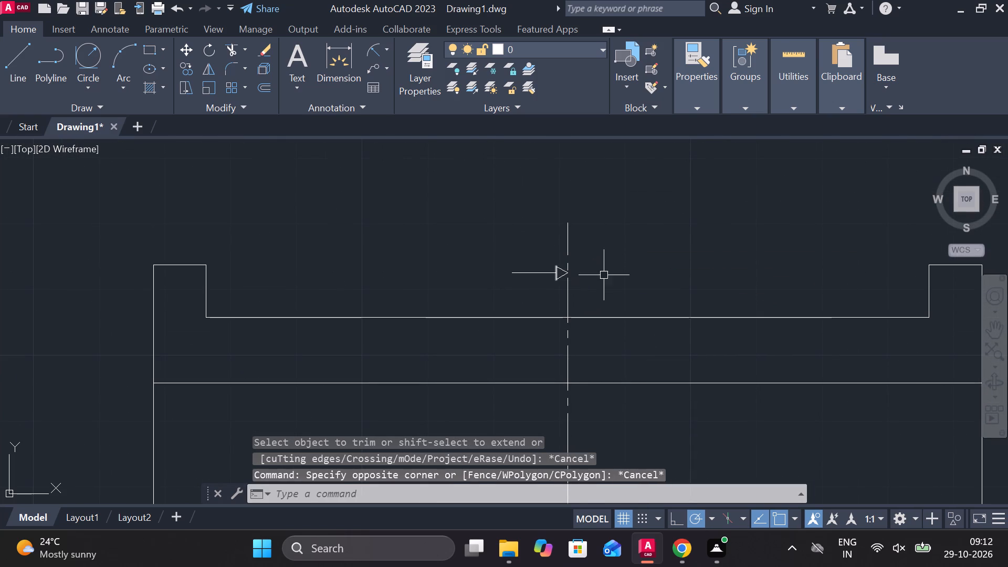
Add the multiline text label X with a text height of 4 at the arrow's tail.
{"action": "type", "text": "T"}
{"action": "key", "text": "space"}
{"action": "scroll", "coordinate": [448, 279], "scroll_direction": "up", "scroll_amount": 2}
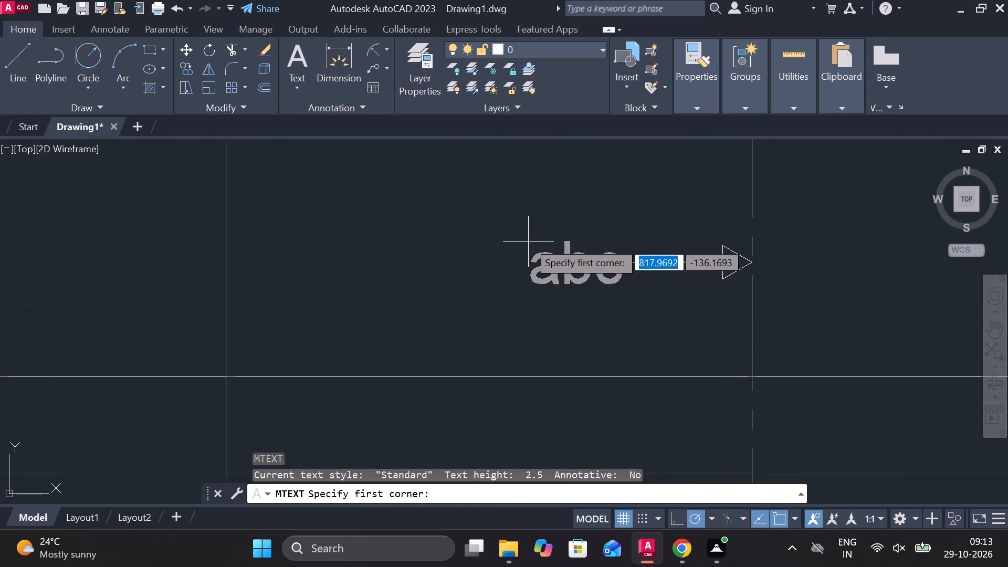
{"action": "key", "text": "Escape"}
{"action": "type", "text": "T"}
{"action": "key", "text": "space"}
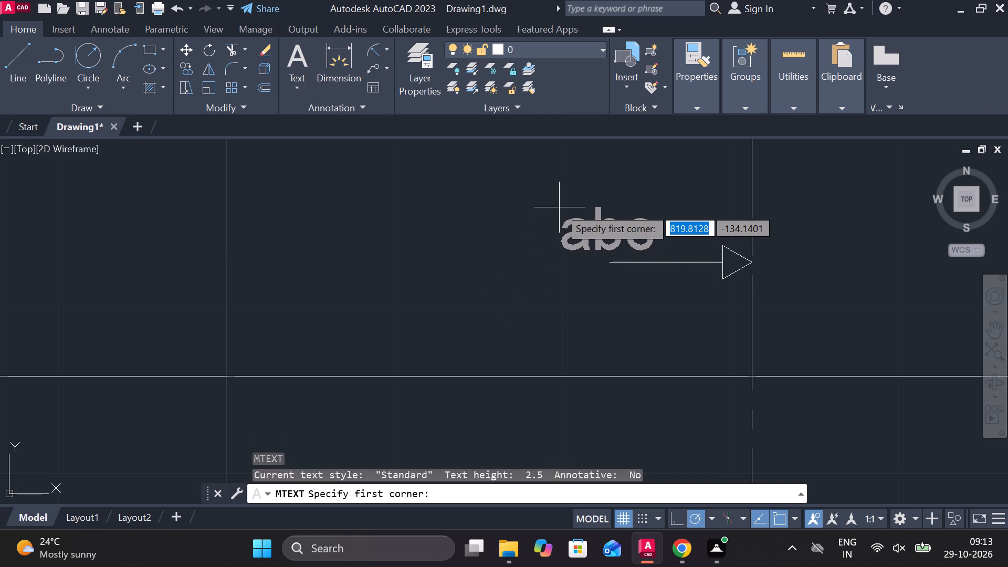
{"action": "left_click", "coordinate": [607, 199]}
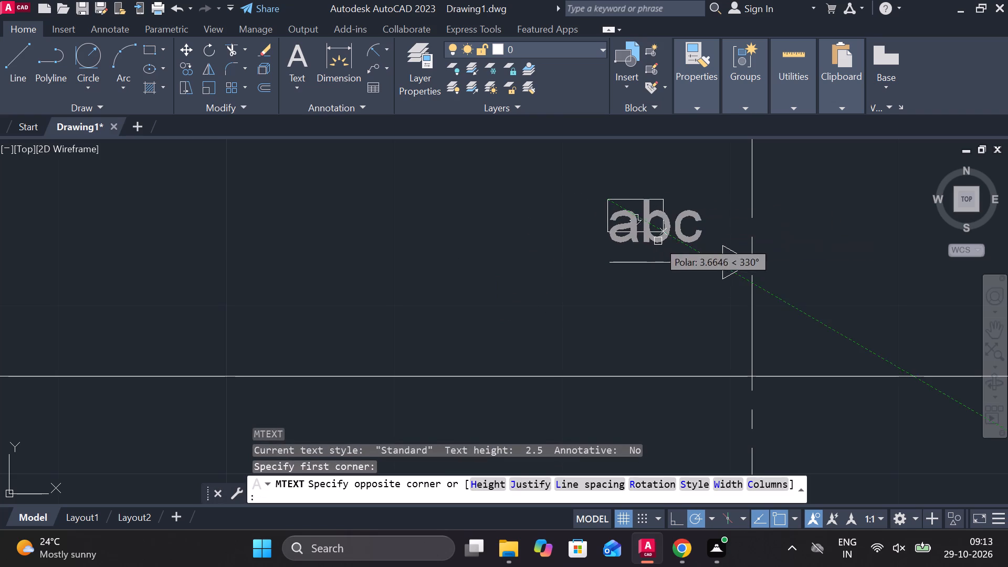
{"action": "left_click", "coordinate": [673, 245]}
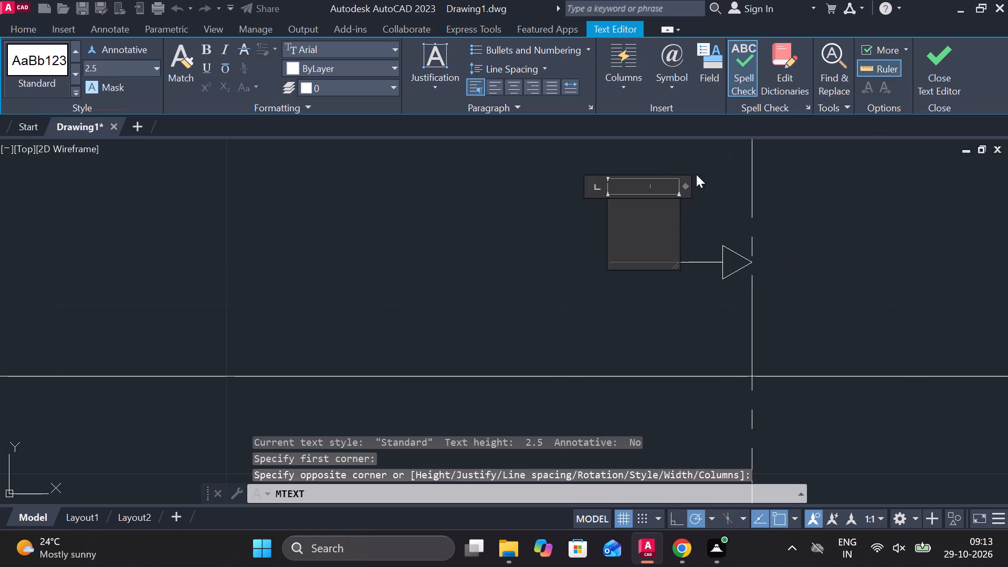
{"action": "left_click", "coordinate": [104, 62]}
{"action": "type", "text": "4"}
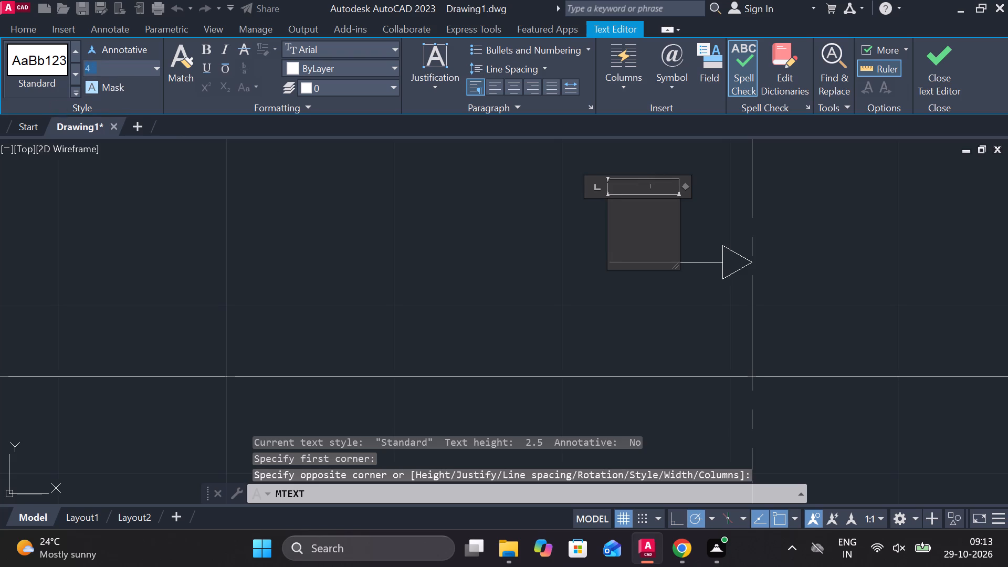
{"action": "key", "text": "space"}
{"action": "key", "text": "Return"}
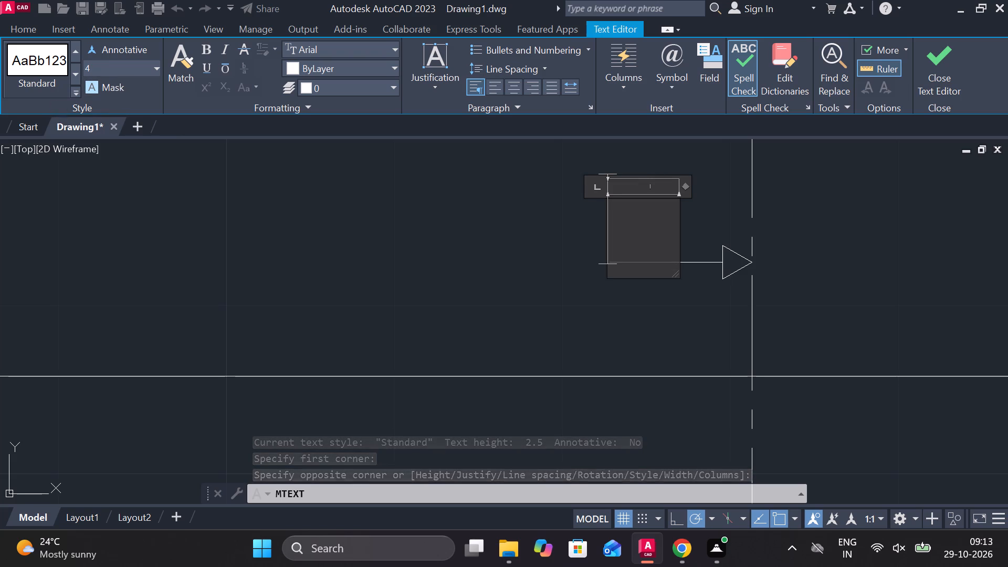
{"action": "key", "text": "x"}
{"action": "left_click", "coordinate": [928, 72]}
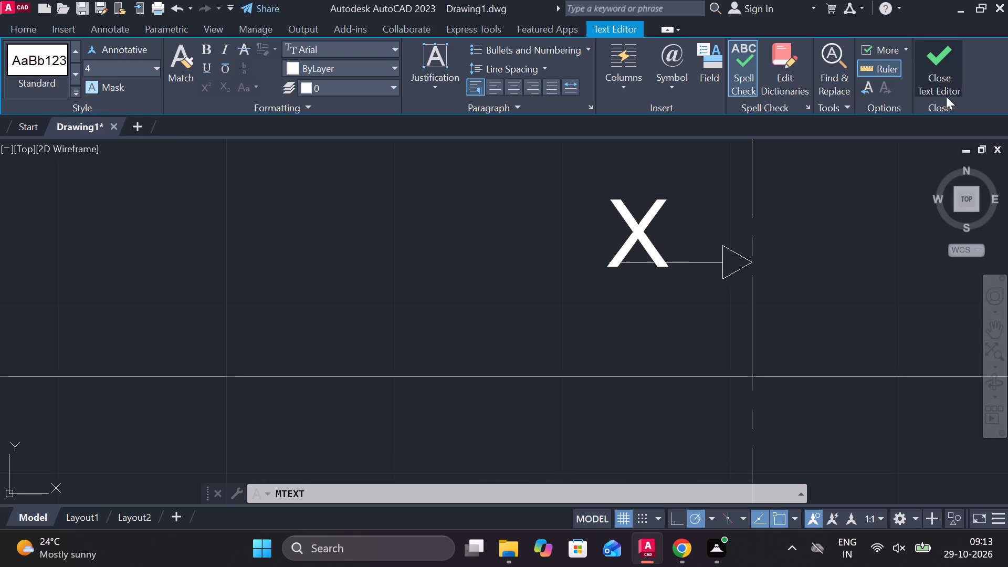
Move the X label straight up about 1.15 so it sits clear above the arrow's line.
{"action": "scroll", "coordinate": [757, 234], "scroll_direction": "down", "scroll_amount": 2}
{"action": "scroll", "coordinate": [715, 239], "scroll_direction": "up", "scroll_amount": 2}
{"action": "left_click", "coordinate": [701, 222]}
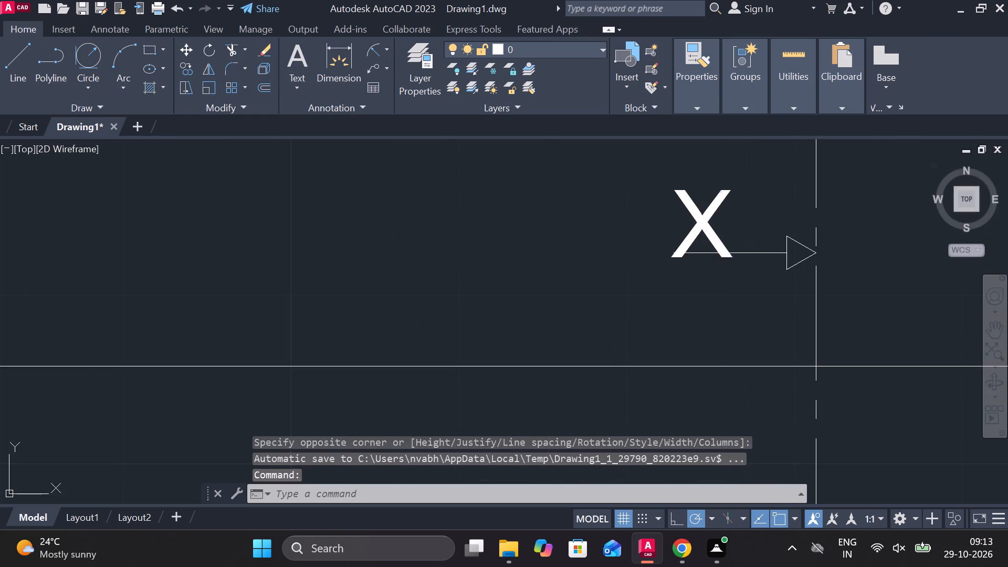
{"action": "left_click", "coordinate": [669, 191]}
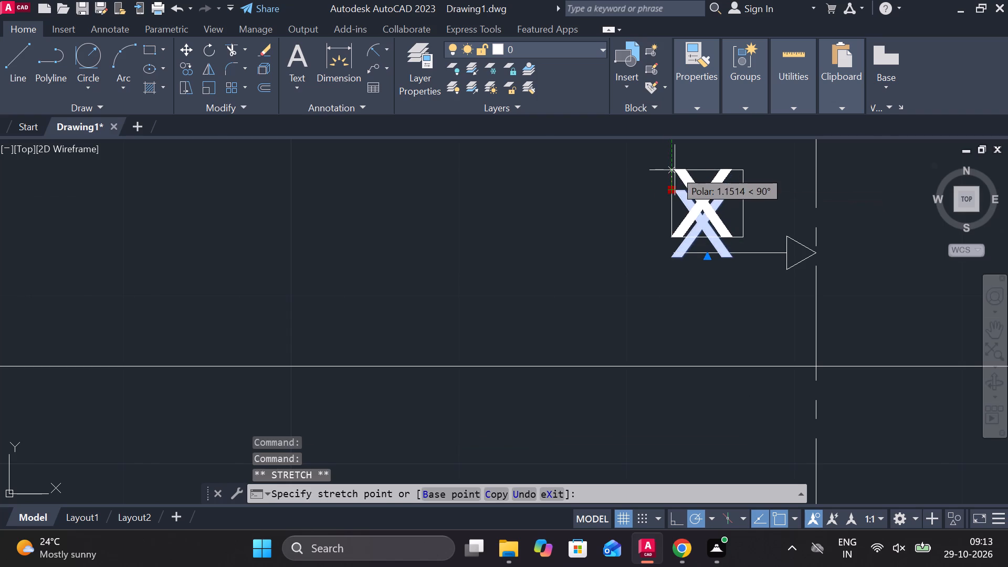
{"action": "left_click", "coordinate": [675, 170]}
{"action": "key", "text": "Escape"}
Copy the arrow with its X label from the section line's upper end to its lower end, arrow tip on the line.
{"action": "scroll", "coordinate": [760, 192], "scroll_direction": "down", "scroll_amount": 2}
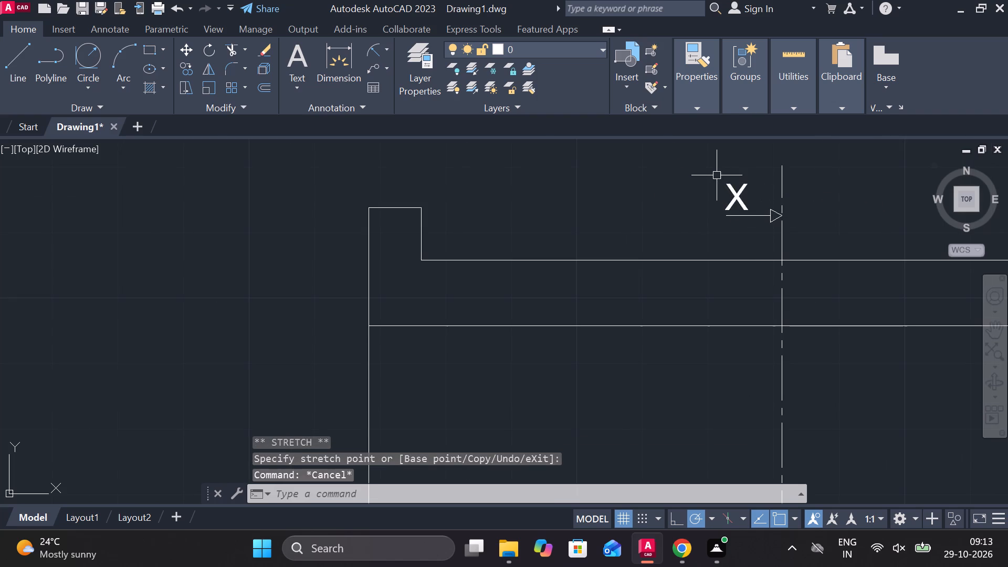
{"action": "left_click", "coordinate": [717, 175]}
{"action": "scroll", "coordinate": [776, 229], "scroll_direction": "up", "scroll_amount": 3}
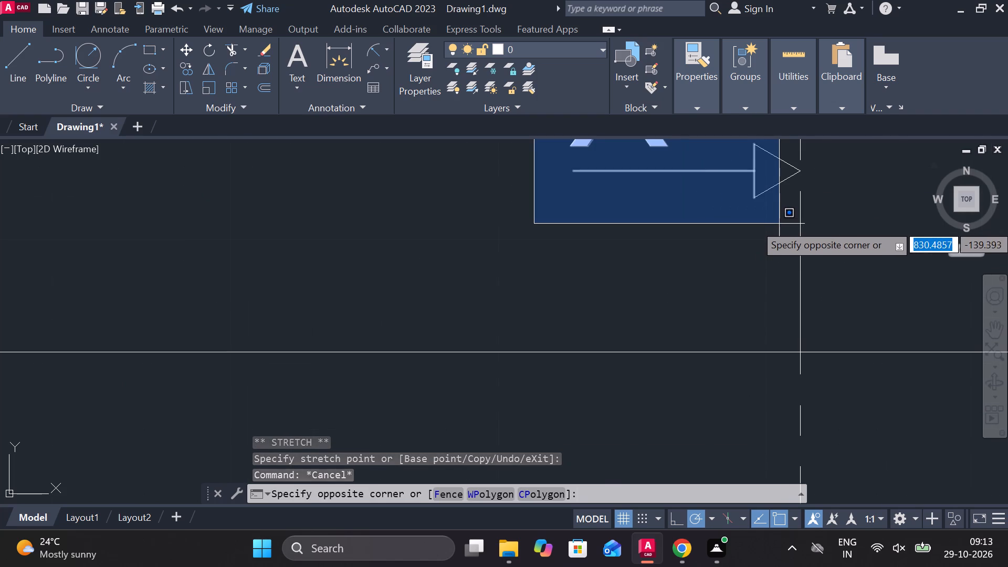
{"action": "left_click", "coordinate": [779, 224]}
{"action": "left_click", "coordinate": [764, 193]}
{"action": "left_click", "coordinate": [775, 159]}
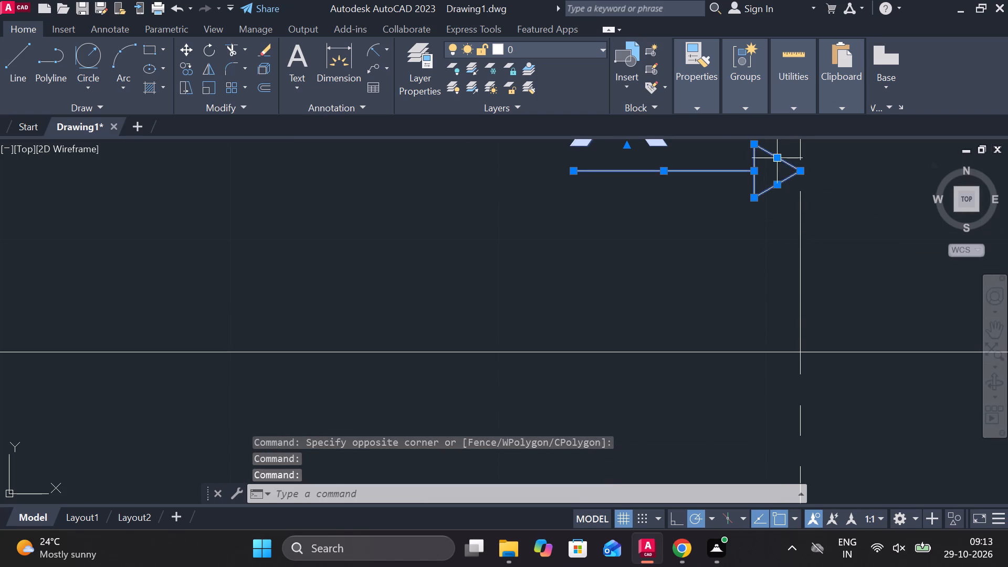
{"action": "scroll", "coordinate": [775, 171], "scroll_direction": "down", "scroll_amount": 2}
{"action": "type", "text": "CO"}
{"action": "key", "text": "Return"}
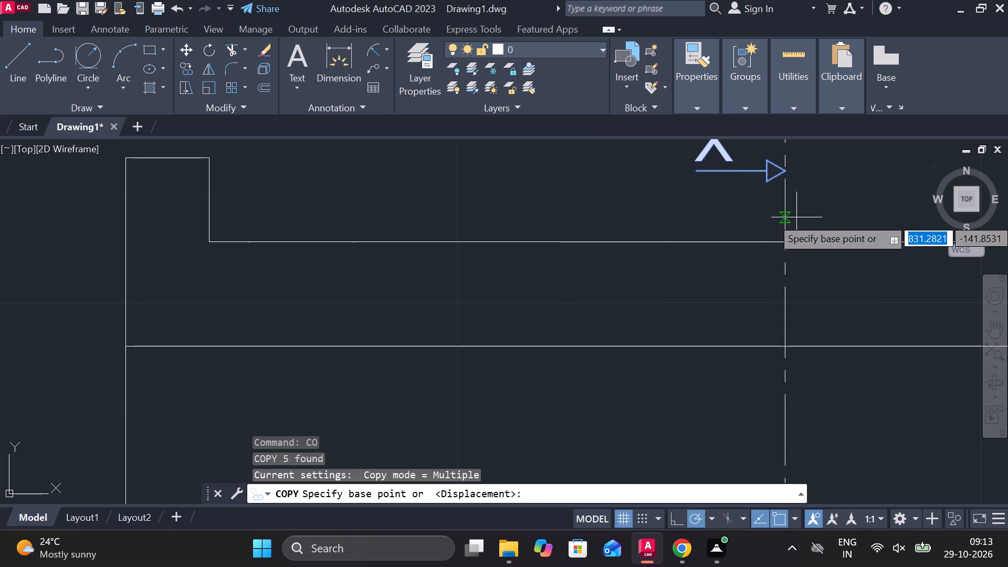
{"action": "left_click", "coordinate": [783, 170]}
{"action": "scroll", "coordinate": [783, 170], "scroll_direction": "down", "scroll_amount": 4}
{"action": "scroll", "coordinate": [769, 360], "scroll_direction": "up", "scroll_amount": 3}
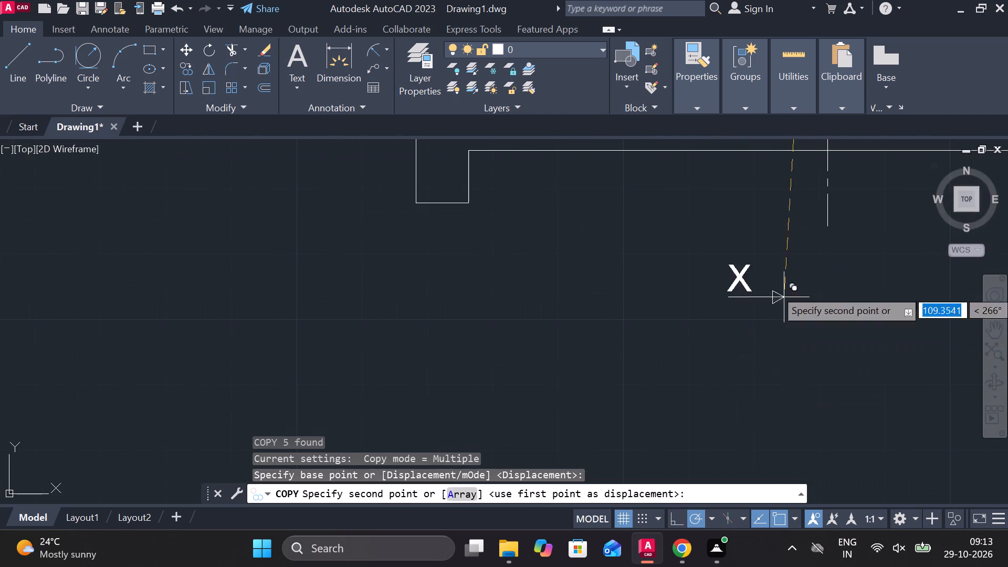
{"action": "left_click", "coordinate": [823, 208]}
{"action": "scroll", "coordinate": [859, 222], "scroll_direction": "down", "scroll_amount": 3}
{"action": "middle_click_drag", "start_coordinate": [855, 298], "coordinate": [850, 298]}
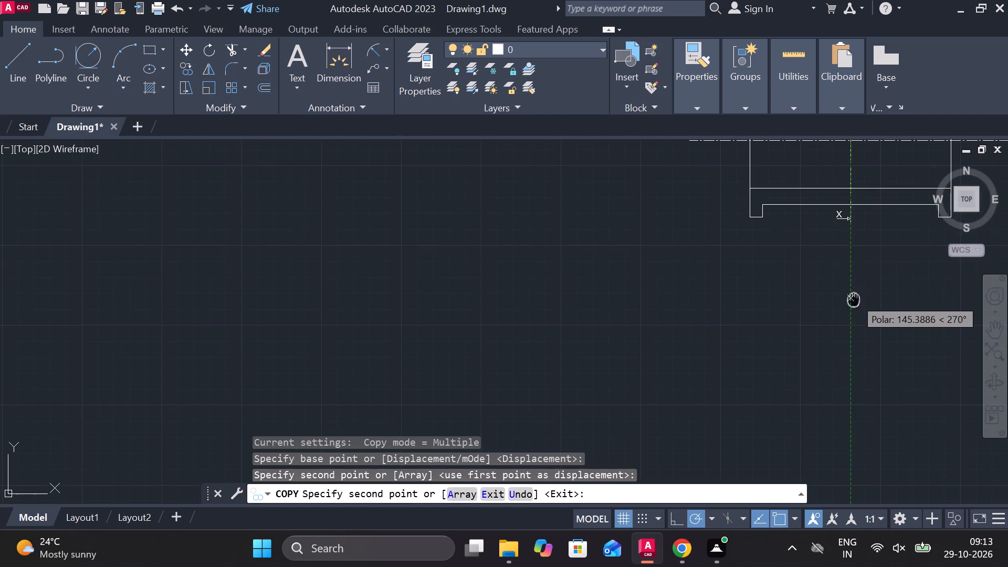
{"action": "middle_click_drag", "start_coordinate": [850, 298], "coordinate": [628, 380]}
{"action": "key", "text": "Escape"}
Set the upper X label's text height to 7.
{"action": "scroll", "coordinate": [697, 357], "scroll_direction": "down", "scroll_amount": 2}
{"action": "middle_click_drag", "start_coordinate": [708, 357], "coordinate": [661, 350]}
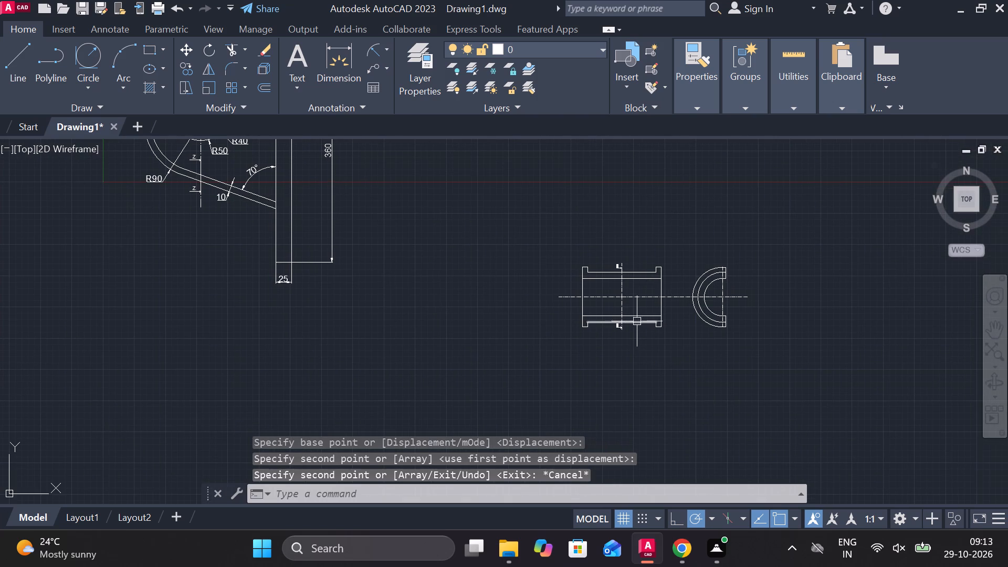
{"action": "scroll", "coordinate": [617, 331], "scroll_direction": "up", "scroll_amount": 2}
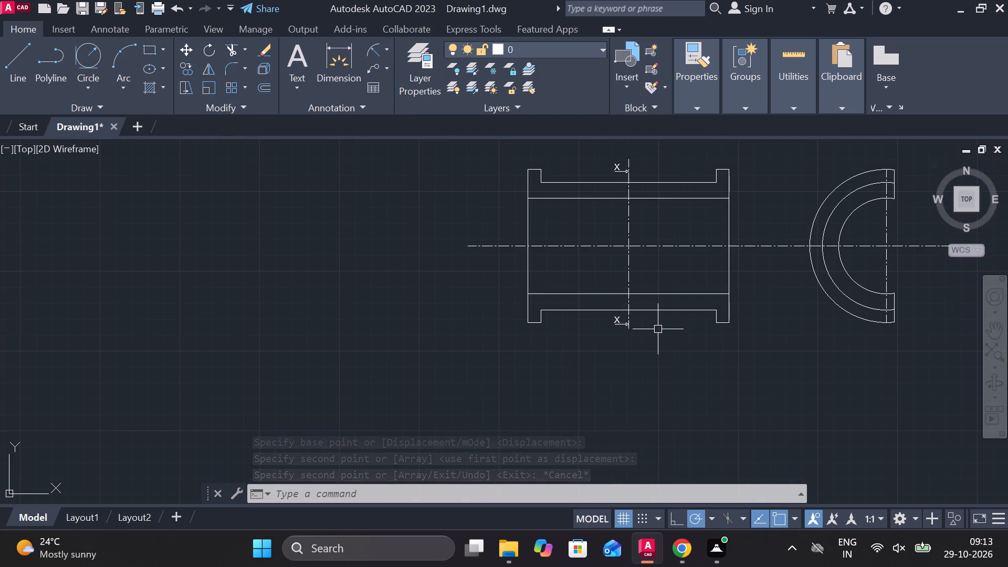
{"action": "scroll", "coordinate": [577, 328], "scroll_direction": "down", "scroll_amount": 3}
{"action": "middle_click_drag", "start_coordinate": [422, 329], "coordinate": [460, 414]}
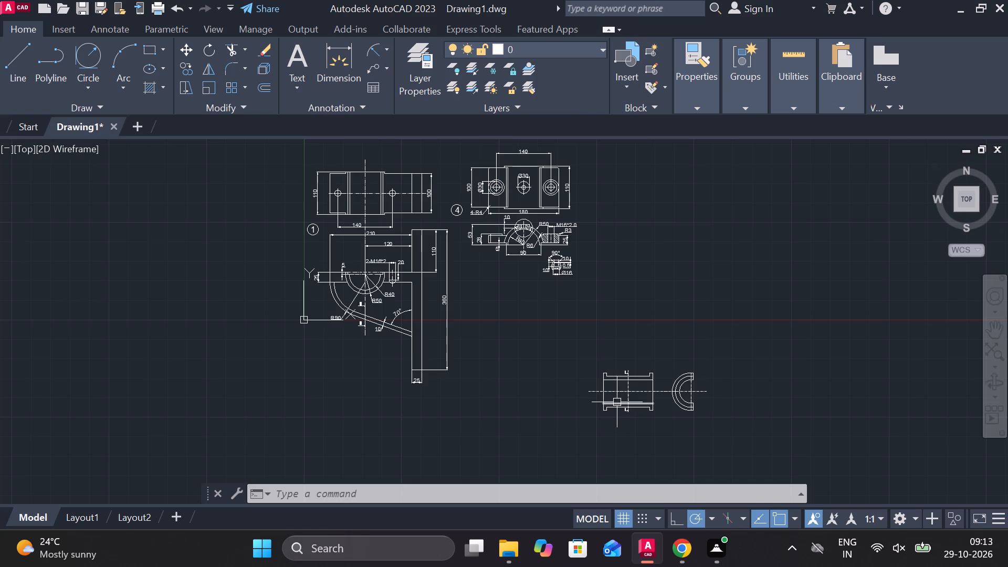
{"action": "scroll", "coordinate": [617, 402], "scroll_direction": "up", "scroll_amount": 1}
{"action": "middle_click_drag", "start_coordinate": [612, 402], "coordinate": [524, 366]}
{"action": "scroll", "coordinate": [561, 315], "scroll_direction": "up", "scroll_amount": 4}
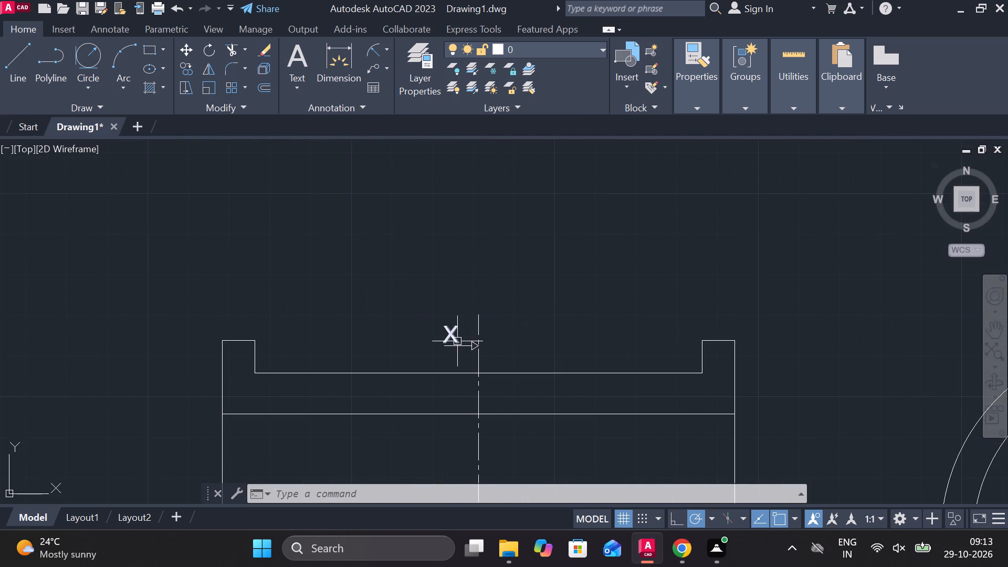
{"action": "scroll", "coordinate": [454, 335], "scroll_direction": "up", "scroll_amount": 2}
{"action": "double_click", "coordinate": [448, 328]}
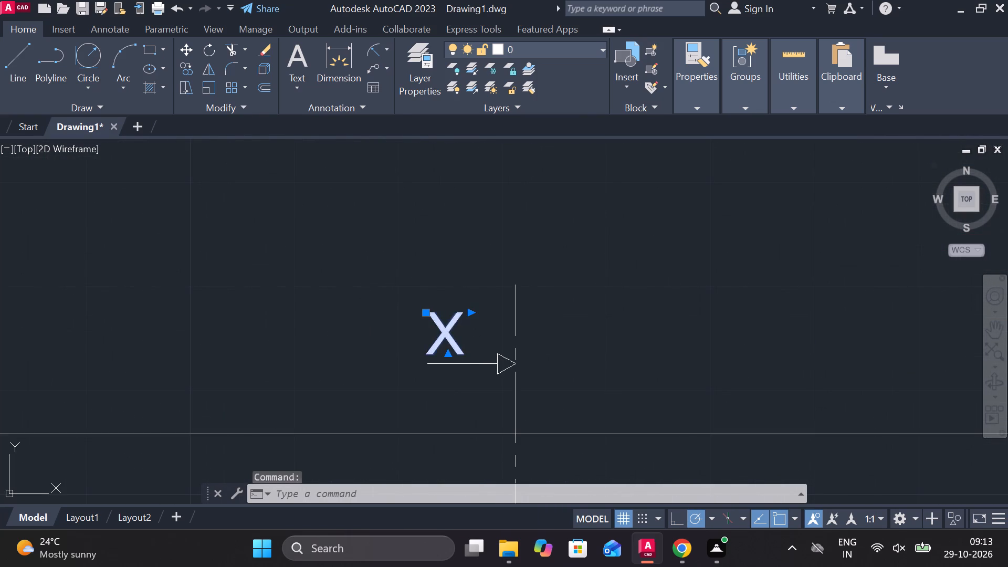
{"action": "left_click_drag", "start_coordinate": [461, 342], "coordinate": [428, 337]}
{"action": "left_click", "coordinate": [129, 69]}
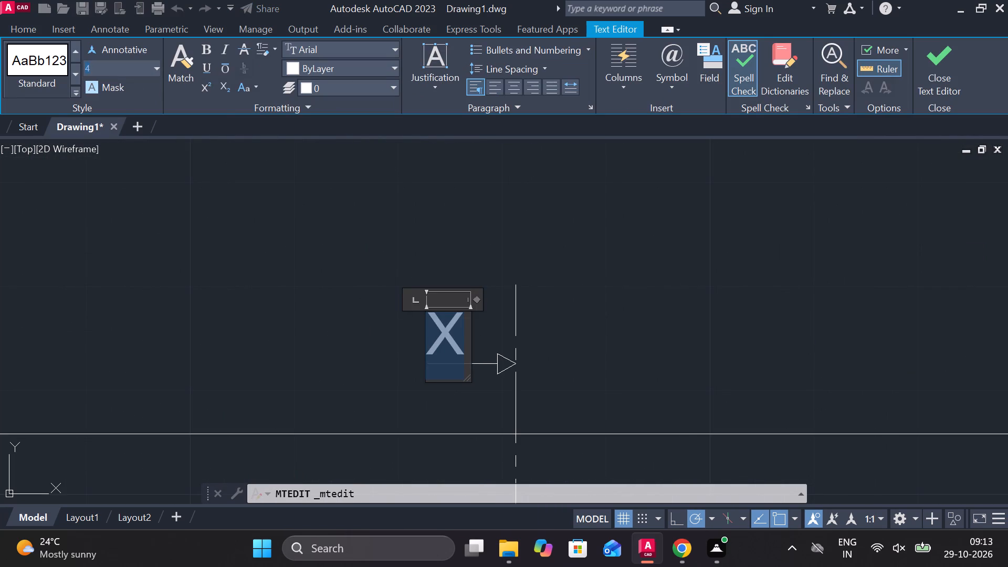
{"action": "key", "text": "7"}
{"action": "key", "text": "Return"}
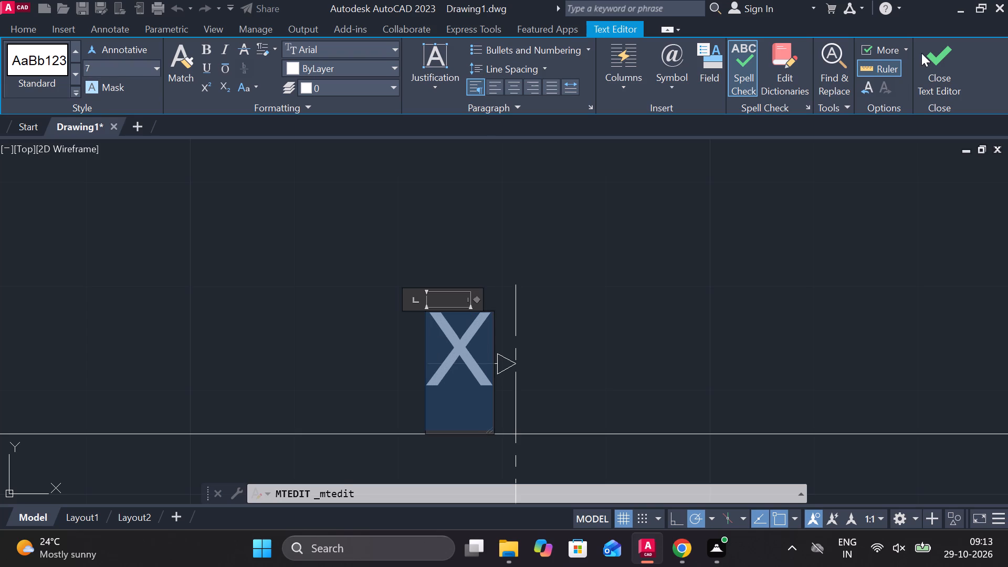
{"action": "left_click", "coordinate": [921, 53]}
{"action": "key", "text": "Escape"}
Move the enlarged upper X label straight up so it sits clear above its arrow's line.
{"action": "left_click", "coordinate": [451, 338]}
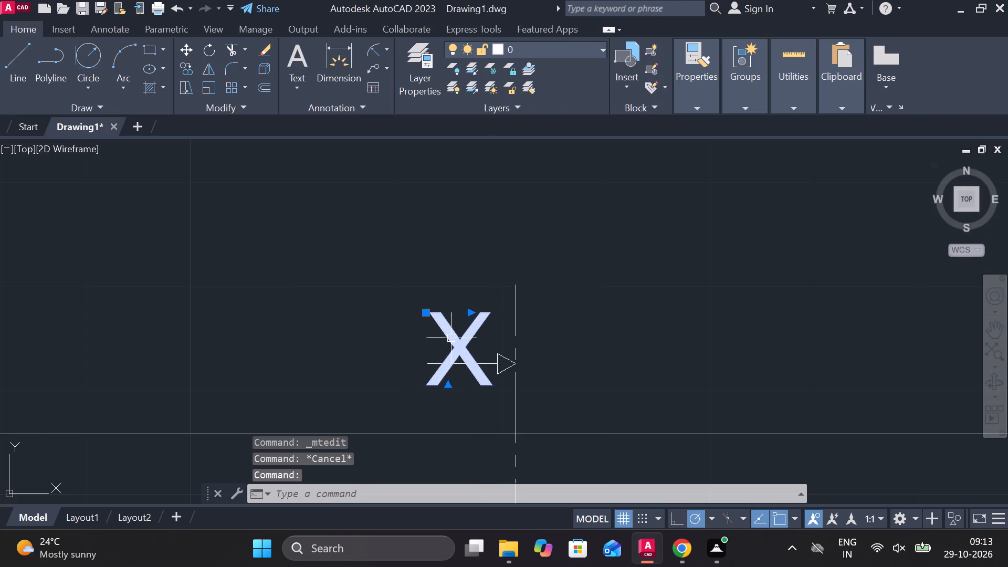
{"action": "left_click", "coordinate": [425, 310]}
{"action": "left_click", "coordinate": [423, 281]}
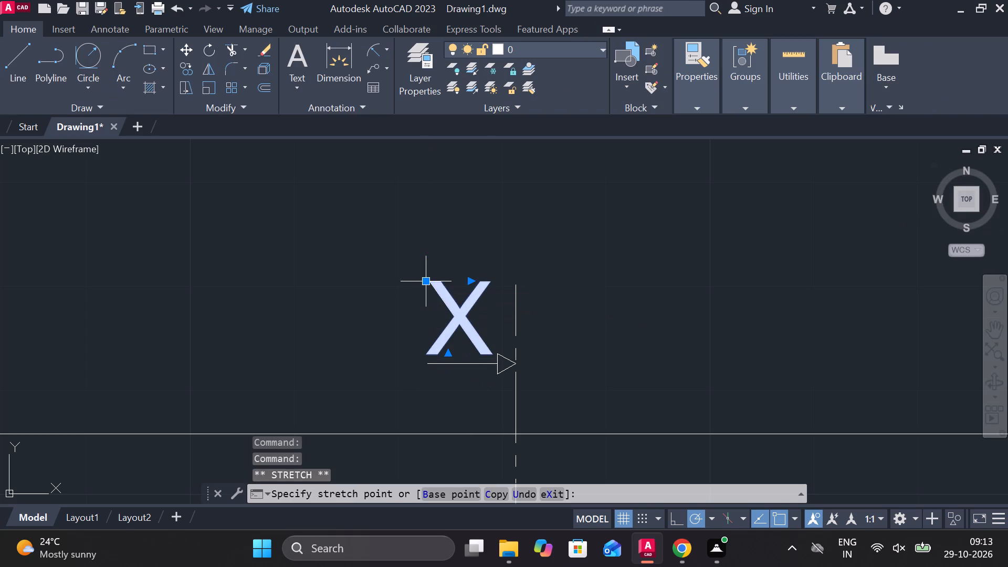
{"action": "key", "text": "Escape"}
Copy the enlarged X label from the upper arrow to an empty spot beside the lower arrow.
{"action": "left_click", "coordinate": [449, 291]}
{"action": "type", "text": "CO"}
{"action": "key", "text": "Return"}
{"action": "left_click", "coordinate": [429, 287]}
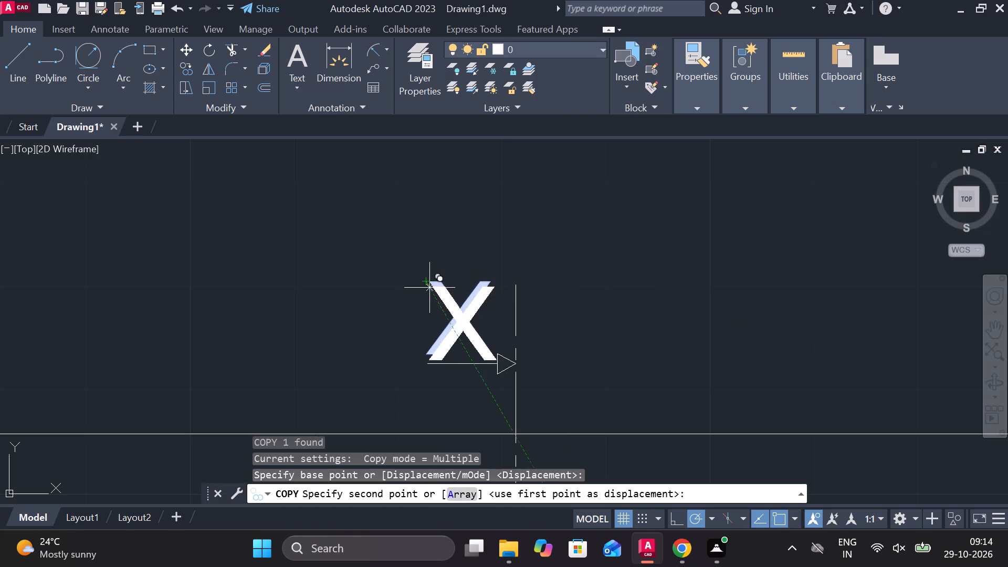
{"action": "scroll", "coordinate": [435, 296], "scroll_direction": "down", "scroll_amount": 3}
{"action": "scroll", "coordinate": [508, 339], "scroll_direction": "down", "scroll_amount": 2}
{"action": "scroll", "coordinate": [478, 414], "scroll_direction": "up", "scroll_amount": 4}
{"action": "middle_click_drag", "start_coordinate": [478, 414], "coordinate": [471, 379]}
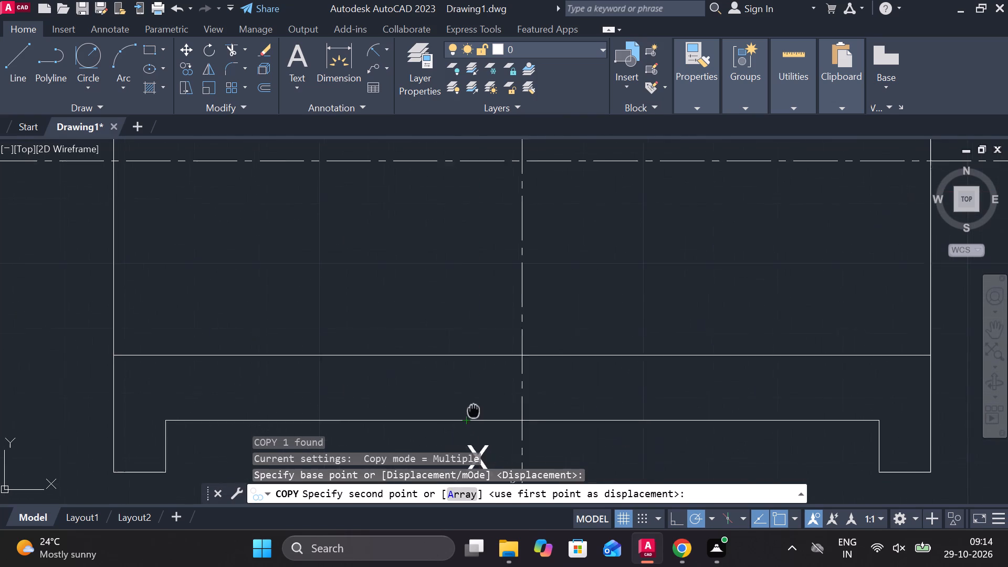
{"action": "middle_click_drag", "start_coordinate": [471, 379], "coordinate": [474, 295]}
{"action": "scroll", "coordinate": [488, 320], "scroll_direction": "up", "scroll_amount": 3}
{"action": "middle_click_drag", "start_coordinate": [531, 332], "coordinate": [522, 234]}
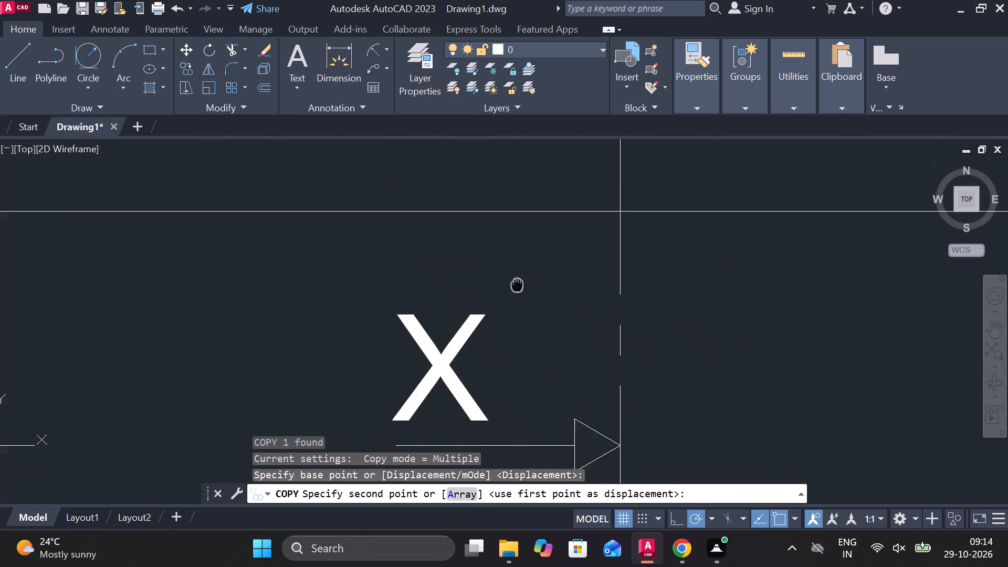
{"action": "middle_click_drag", "start_coordinate": [522, 234], "coordinate": [542, 127]}
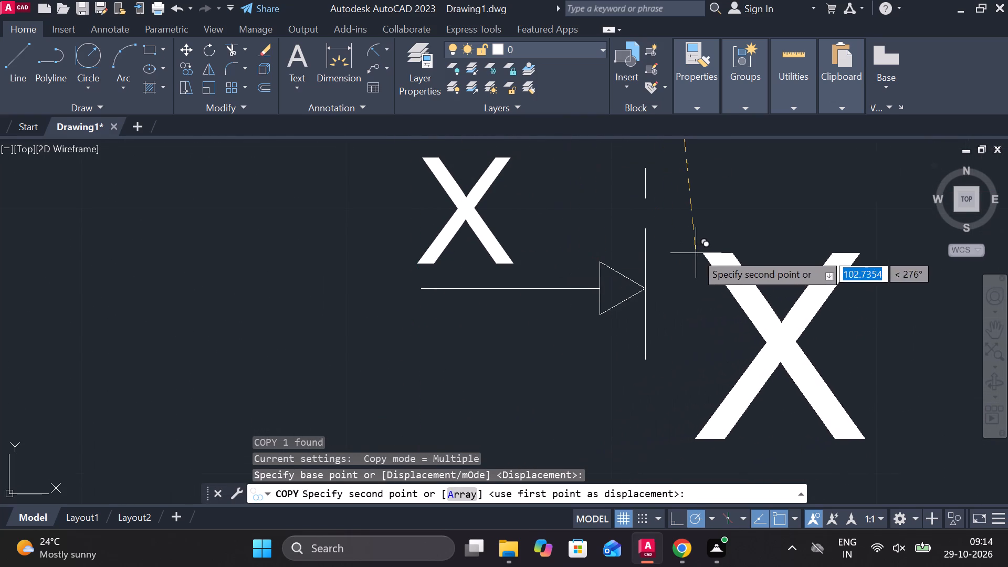
{"action": "left_click", "coordinate": [696, 253]}
{"action": "key", "text": "Escape"}
Erase the original small X label above the lower arrow.
{"action": "left_click", "coordinate": [494, 219]}
{"action": "key", "text": "Escape"}
{"action": "left_click", "coordinate": [480, 216]}
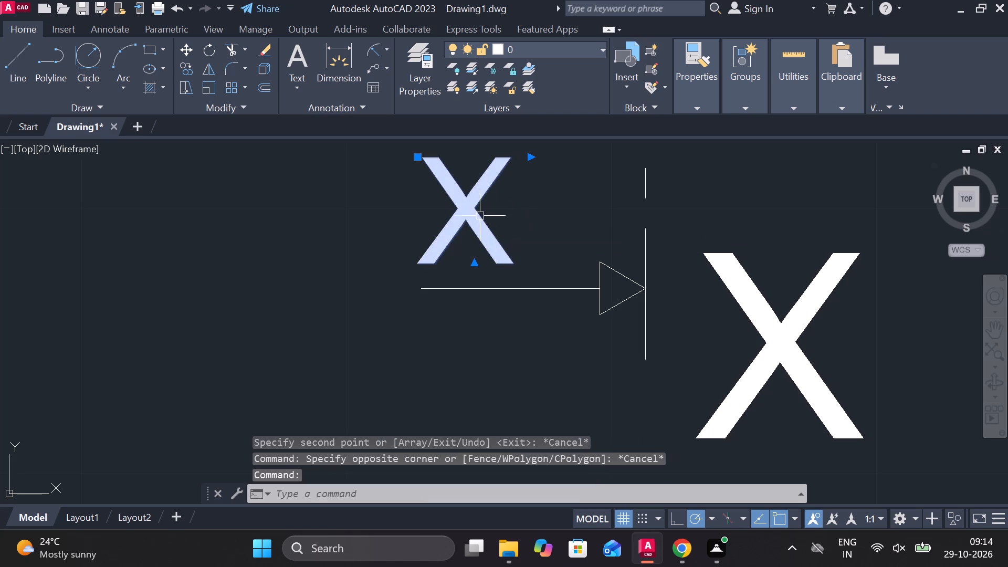
{"action": "type", "text": "E"}
{"action": "key", "text": "space"}
Move the copied large X label about 12.22 at 150° so it sits just above the lower arrow's line.
{"action": "left_click", "coordinate": [741, 303]}
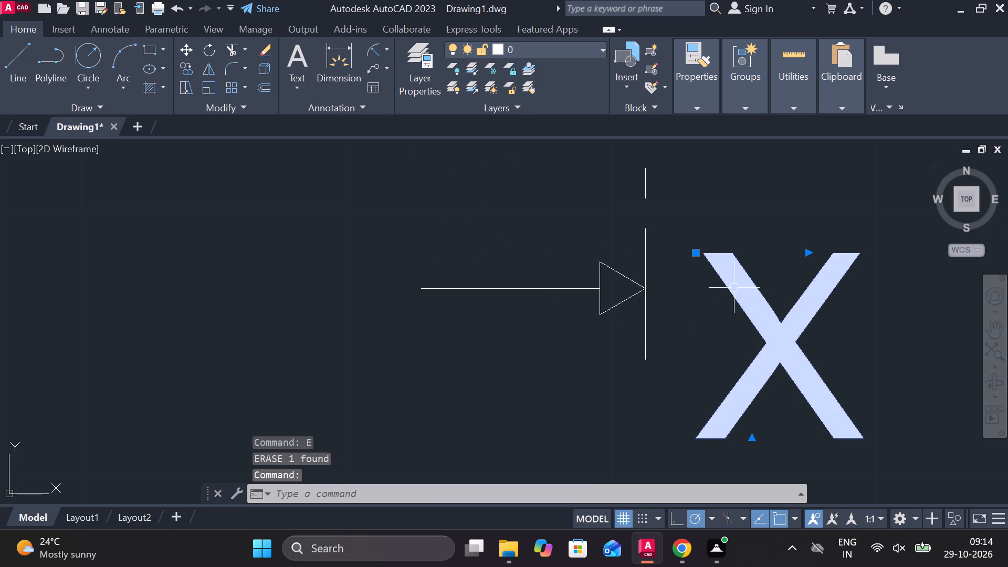
{"action": "left_click", "coordinate": [695, 248]}
{"action": "left_click", "coordinate": [696, 257]}
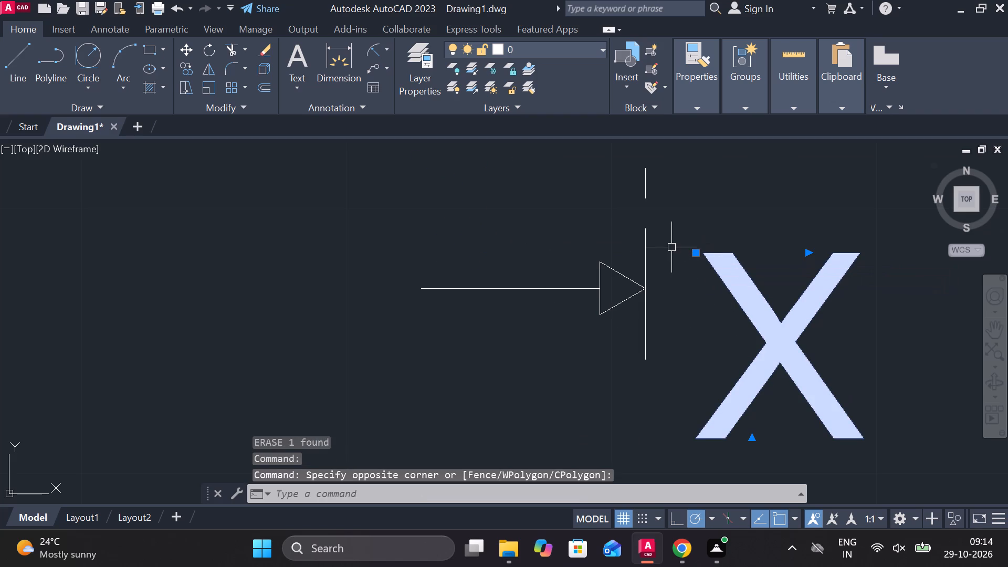
{"action": "left_click", "coordinate": [702, 257]}
{"action": "left_click", "coordinate": [698, 251]}
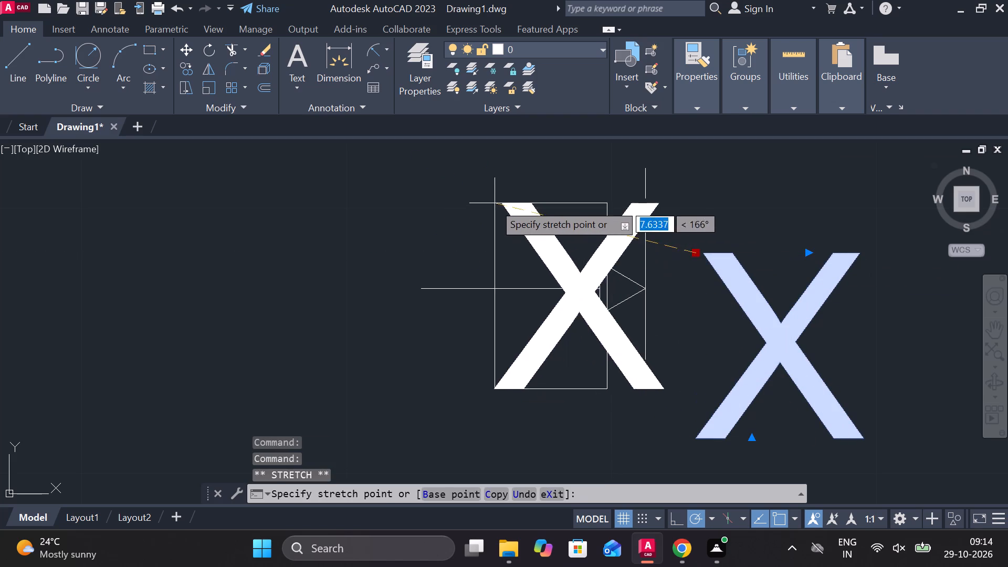
{"action": "middle_click_drag", "start_coordinate": [499, 178], "coordinate": [514, 275]}
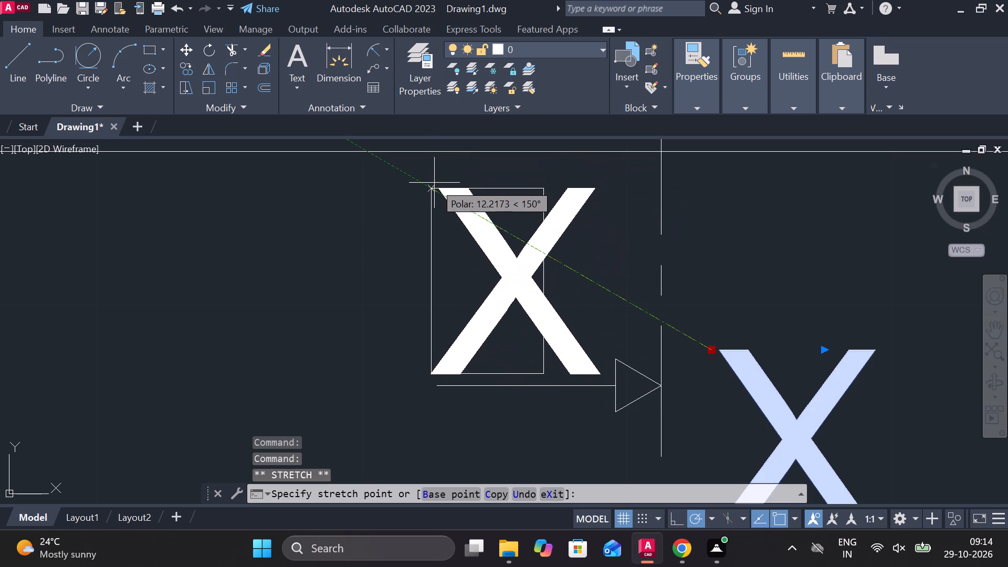
{"action": "left_click", "coordinate": [434, 183]}
{"action": "key", "text": "Escape"}
Stretch the lower end of the vertical section line straight down by about 5.17.
{"action": "scroll", "coordinate": [721, 299], "scroll_direction": "down", "scroll_amount": 4}
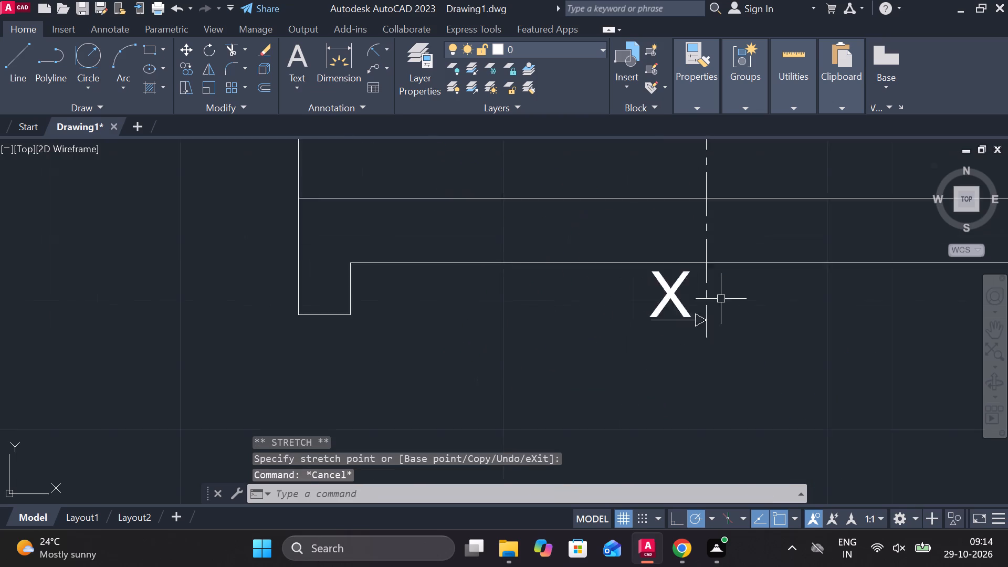
{"action": "scroll", "coordinate": [745, 302], "scroll_direction": "down", "scroll_amount": 2}
{"action": "middle_click_drag", "start_coordinate": [810, 346], "coordinate": [611, 403]}
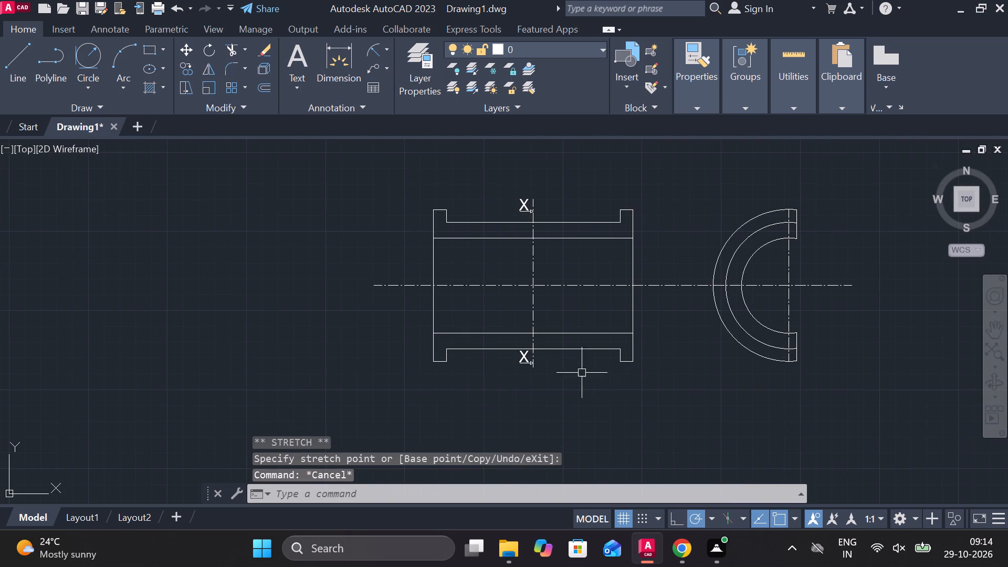
{"action": "scroll", "coordinate": [495, 354], "scroll_direction": "up", "scroll_amount": 2}
{"action": "middle_click_drag", "start_coordinate": [604, 412], "coordinate": [600, 363]}
{"action": "scroll", "coordinate": [600, 364], "scroll_direction": "up", "scroll_amount": 1}
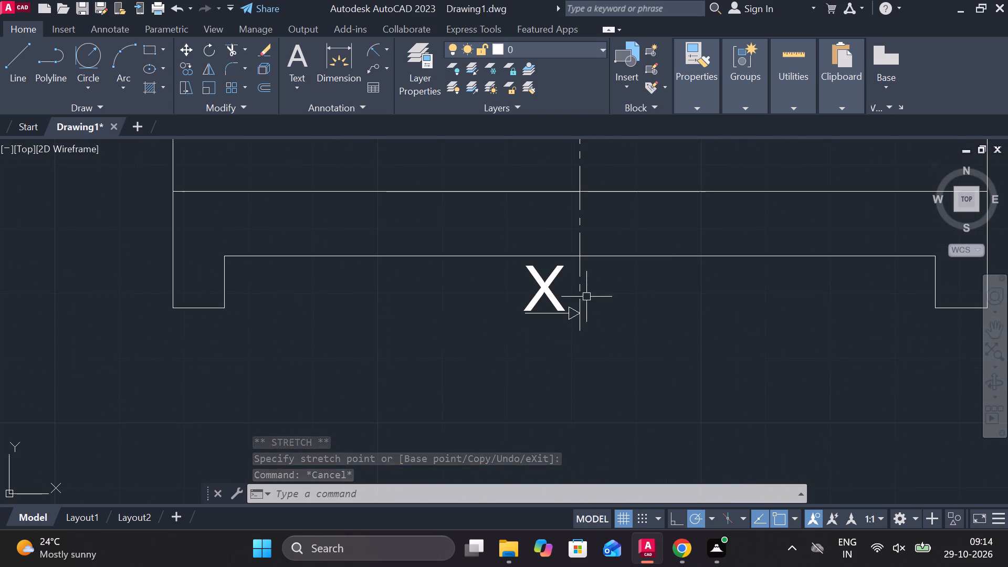
{"action": "left_click", "coordinate": [582, 292]}
{"action": "left_click", "coordinate": [581, 332]}
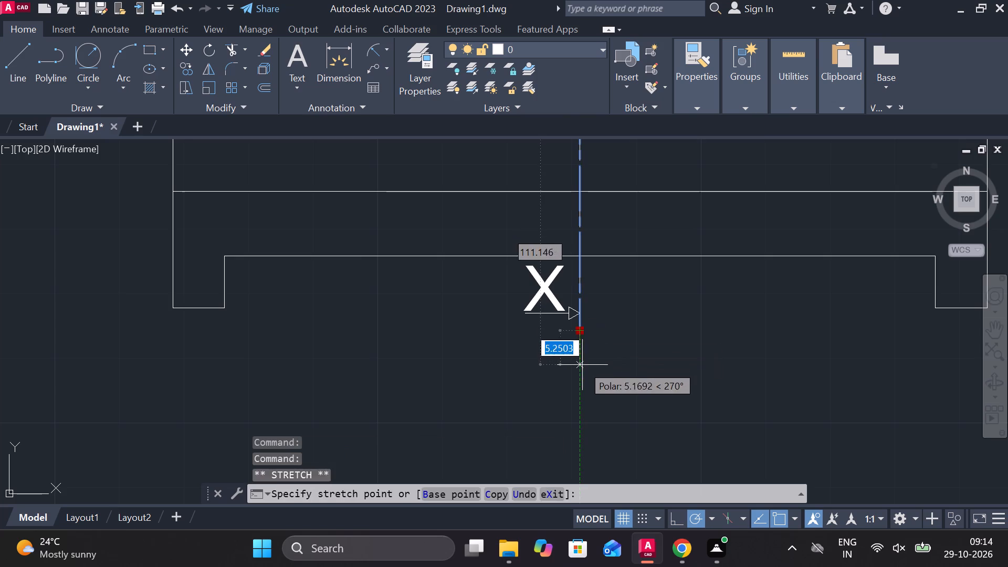
{"action": "left_click", "coordinate": [582, 365]}
{"action": "key", "text": "Escape"}
Move the lower arrow together with its X label about 4.56 straight down along the section line.
{"action": "left_click", "coordinate": [534, 286]}
{"action": "left_click", "coordinate": [562, 316]}
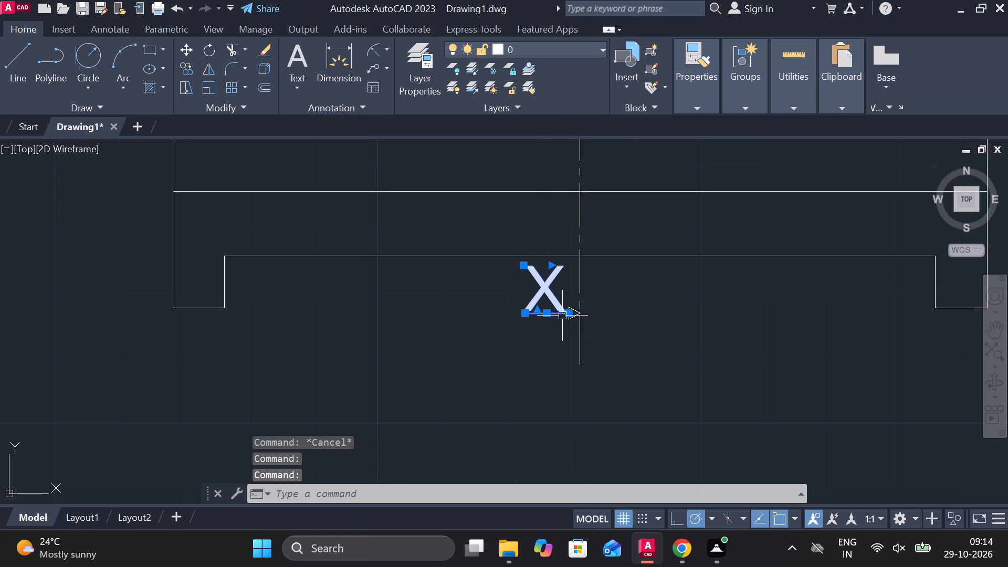
{"action": "scroll", "coordinate": [579, 316], "scroll_direction": "up", "scroll_amount": 2}
{"action": "left_click", "coordinate": [570, 300]}
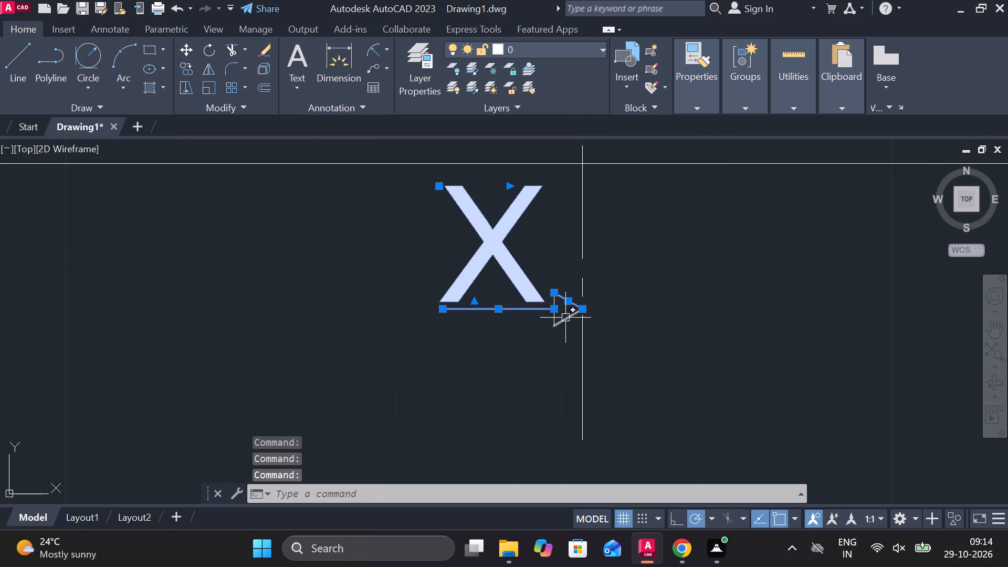
{"action": "left_click", "coordinate": [565, 318]}
{"action": "left_click", "coordinate": [554, 302]}
{"action": "key", "text": "c"}
{"action": "key", "text": "BackSpace"}
{"action": "key", "text": "m"}
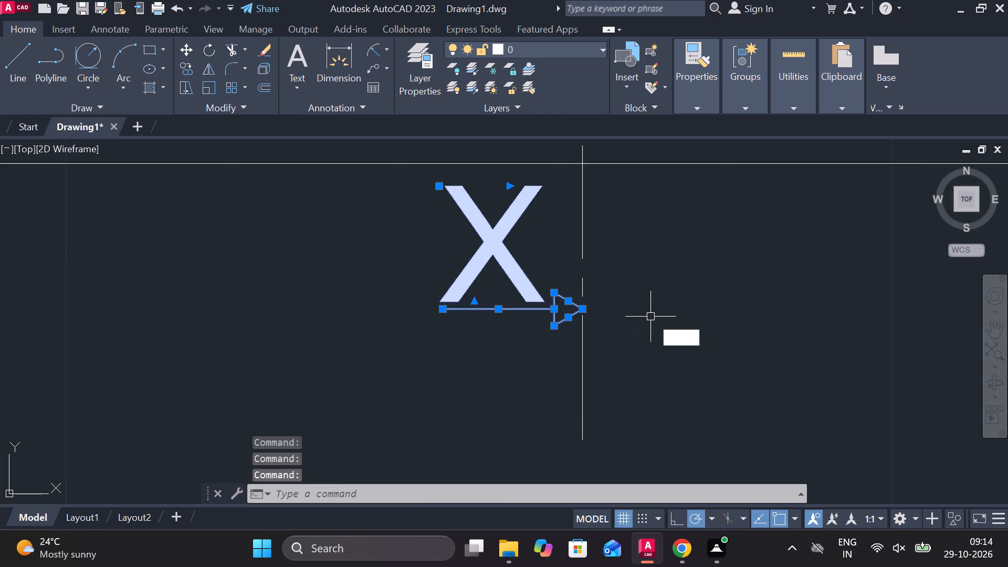
{"action": "key", "text": "Return"}
{"action": "left_click", "coordinate": [580, 311]}
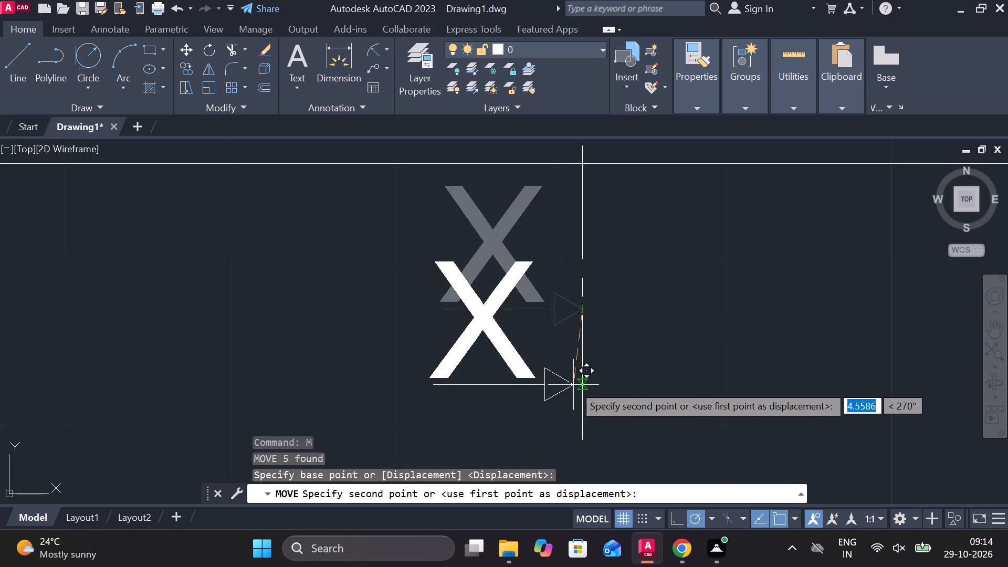
{"action": "left_click", "coordinate": [573, 385]}
{"action": "scroll", "coordinate": [707, 354], "scroll_direction": "down", "scroll_amount": 2}
{"action": "key", "text": "Escape"}
Add a linear dimension for the front view's overall length between its lower outer corners, placed below the view.
{"action": "scroll", "coordinate": [712, 355], "scroll_direction": "down", "scroll_amount": 2}
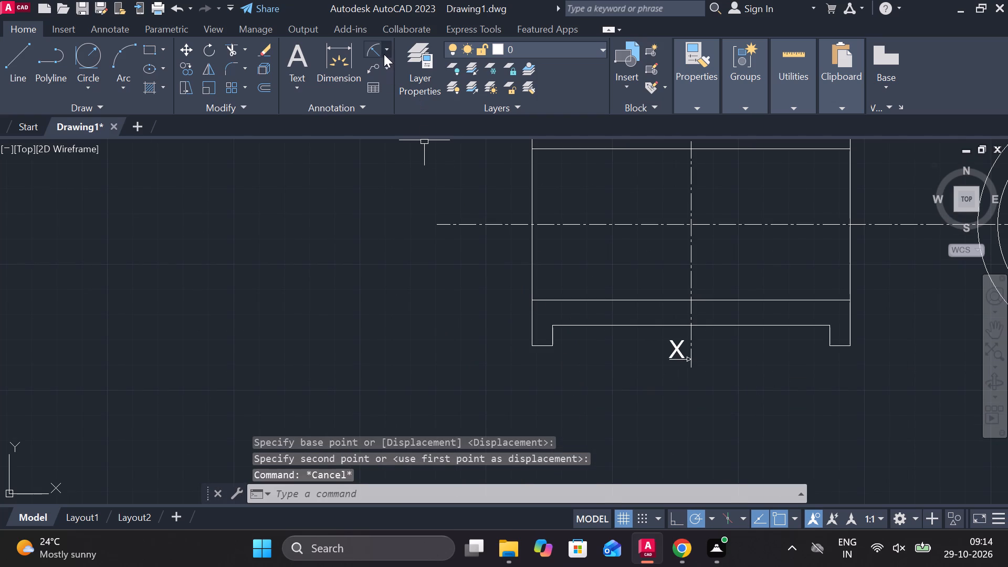
{"action": "left_click", "coordinate": [384, 50]}
{"action": "left_click", "coordinate": [402, 81]}
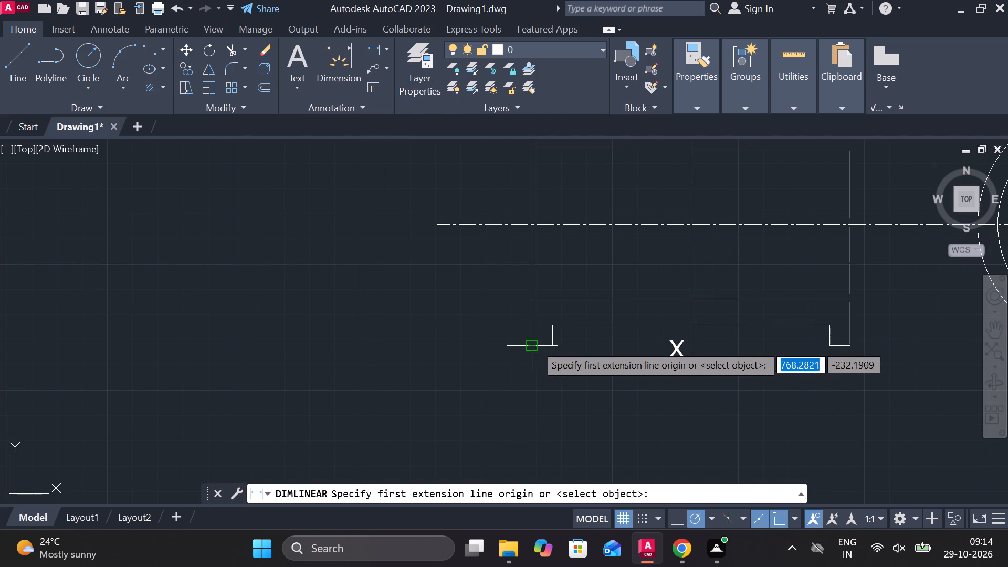
{"action": "left_click", "coordinate": [533, 344]}
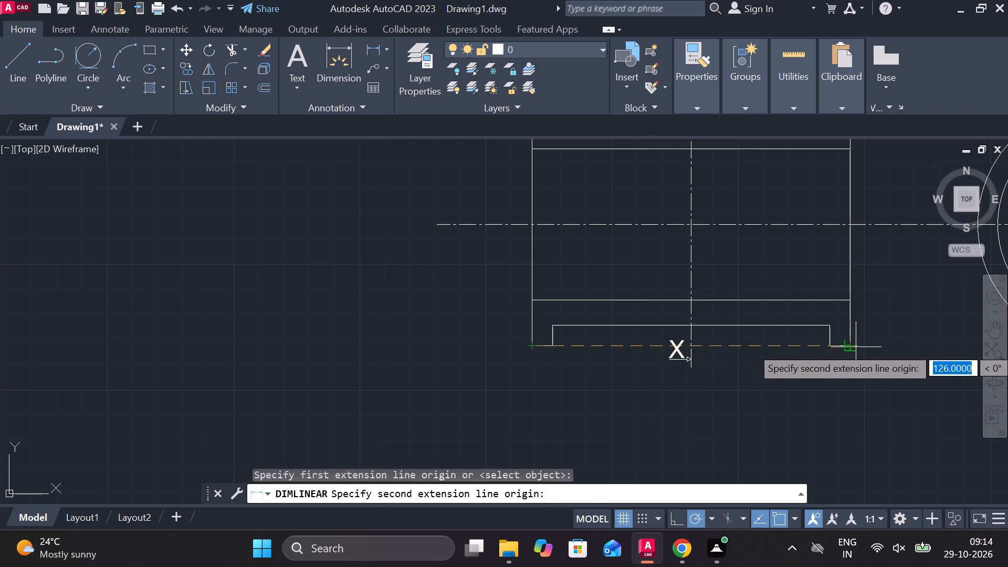
{"action": "left_click", "coordinate": [856, 347]}
{"action": "middle_click_drag", "start_coordinate": [773, 387], "coordinate": [699, 307]}
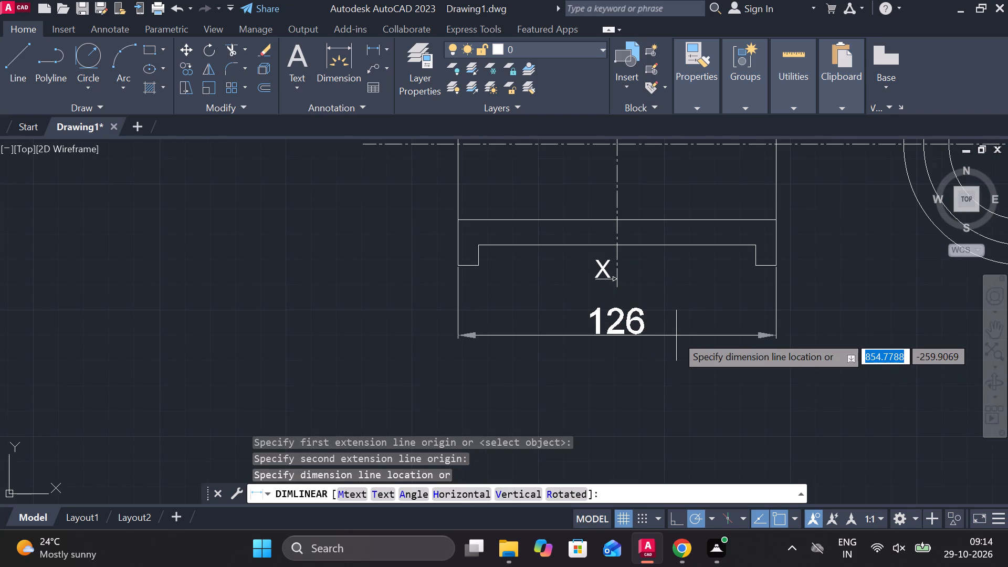
{"action": "left_click", "coordinate": [676, 335]}
Add a linear dimension between the inner edges of the two upper end flanges, placed above the front view.
{"action": "middle_click_drag", "start_coordinate": [674, 252], "coordinate": [626, 434]}
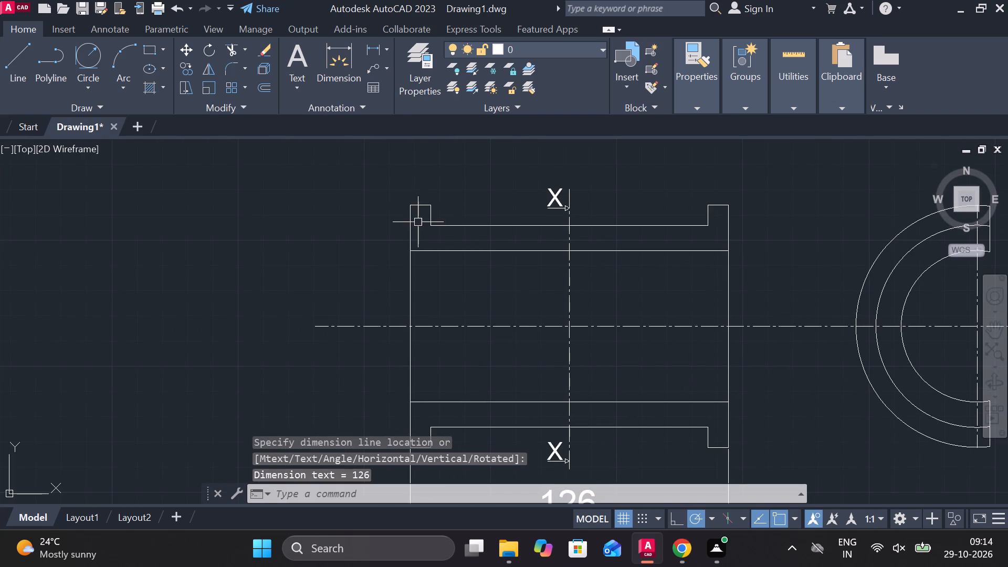
{"action": "key", "text": "space"}
{"action": "left_click", "coordinate": [429, 205]}
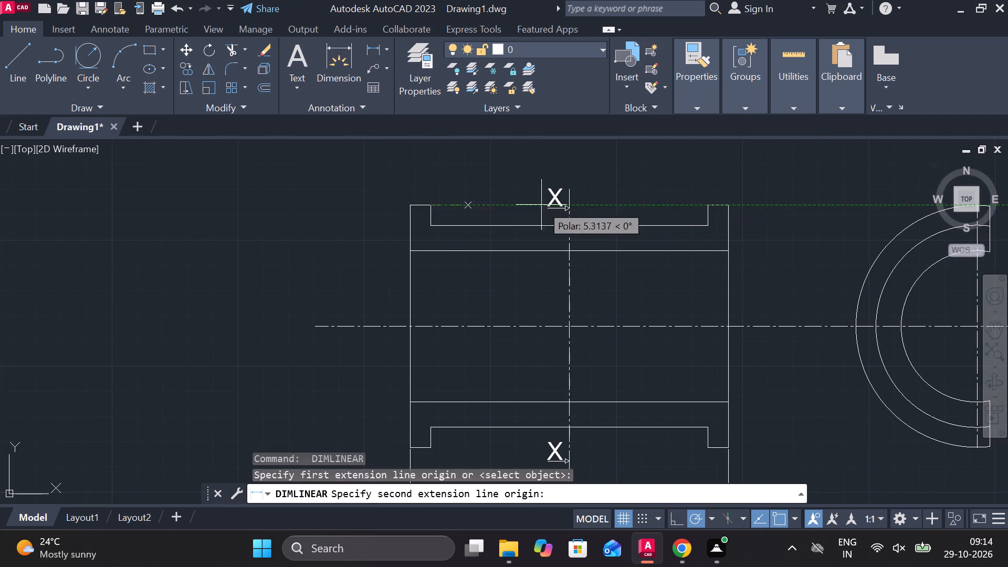
{"action": "left_click", "coordinate": [709, 205]}
{"action": "left_click", "coordinate": [603, 172]}
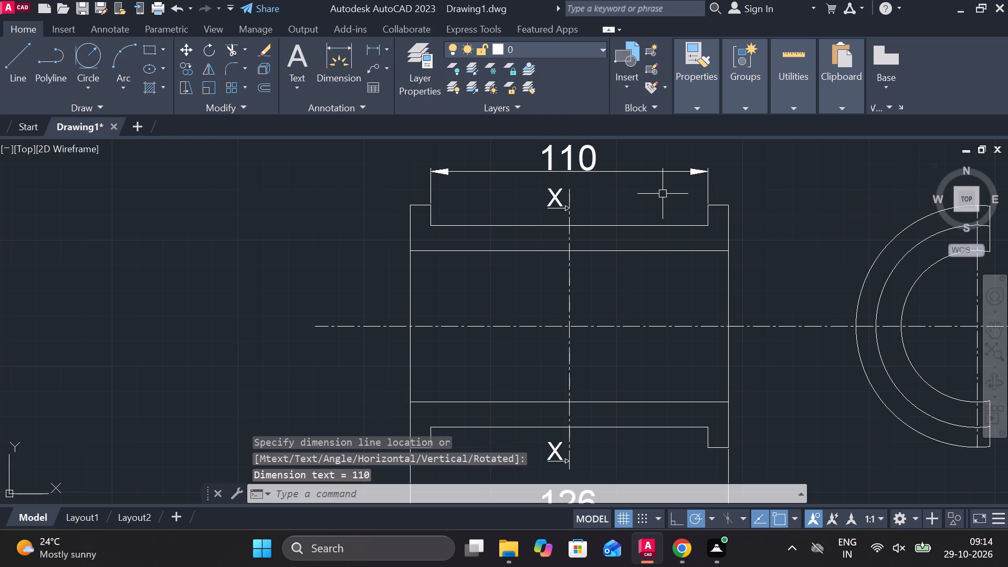
Add the multiline text label X-X at text height 6 below the half-ring side view.
{"action": "scroll", "coordinate": [663, 196], "scroll_direction": "down", "scroll_amount": 2}
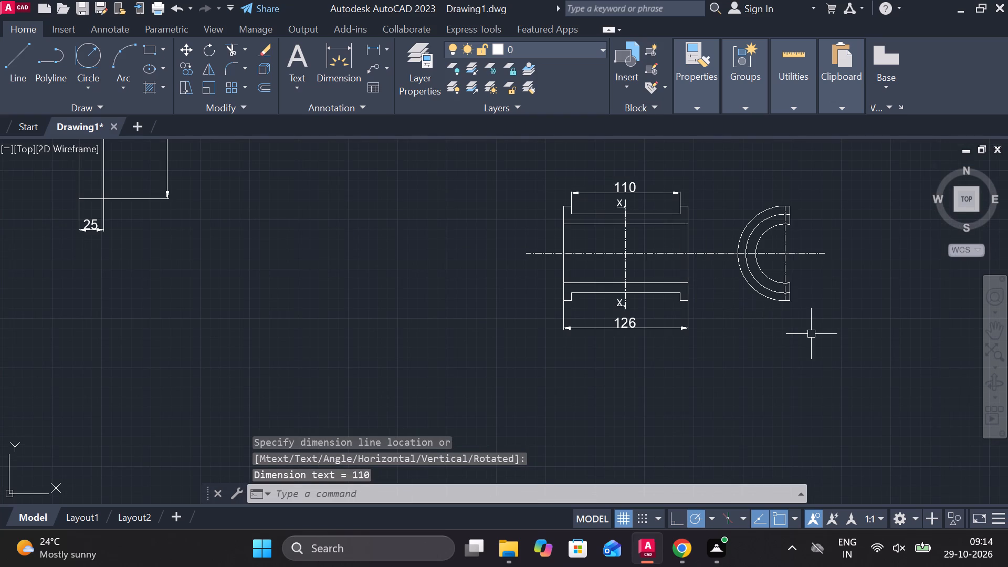
{"action": "middle_click_drag", "start_coordinate": [816, 335], "coordinate": [648, 308]}
{"action": "scroll", "coordinate": [573, 291], "scroll_direction": "up", "scroll_amount": 2}
{"action": "middle_click_drag", "start_coordinate": [610, 282], "coordinate": [540, 304]}
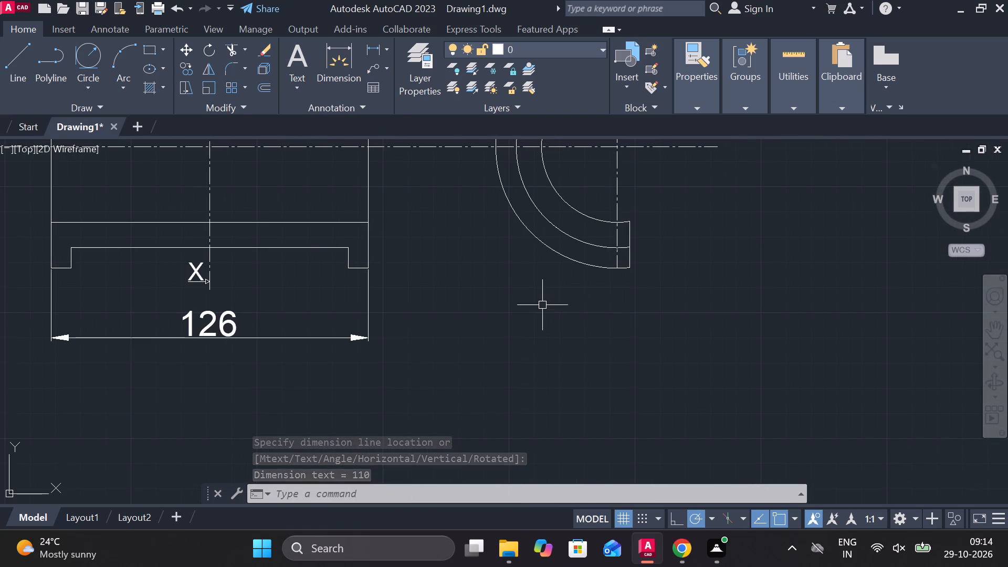
{"action": "type", "text": "MT"}
{"action": "key", "text": "Return"}
{"action": "left_click", "coordinate": [526, 283]}
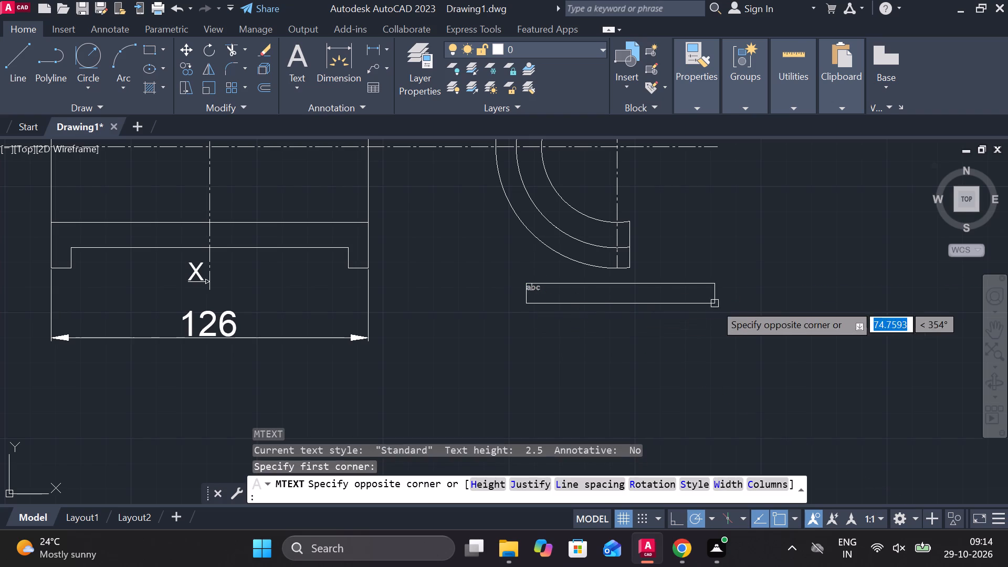
{"action": "left_click", "coordinate": [706, 330]}
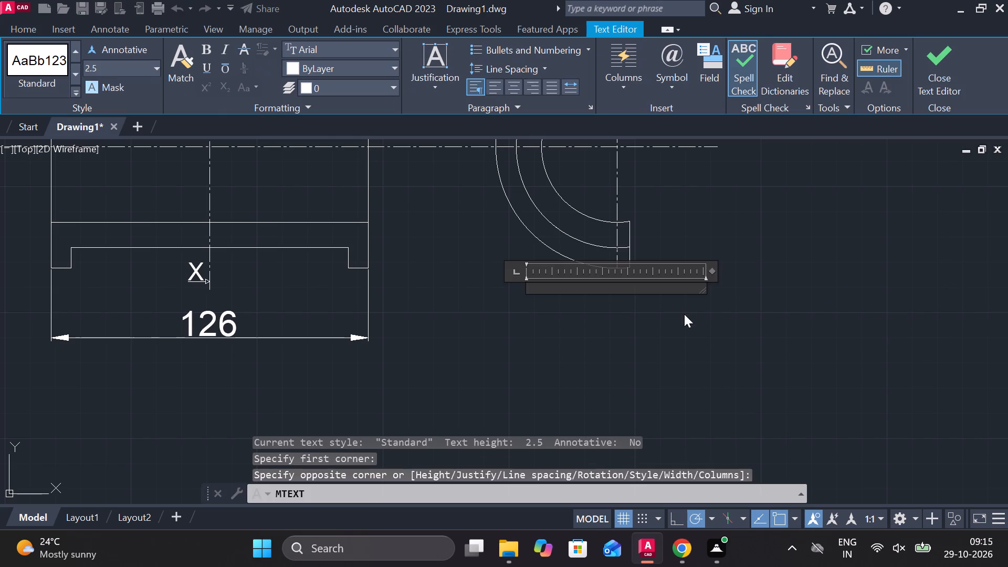
{"action": "double_click", "coordinate": [114, 66]}
{"action": "key", "text": "6"}
{"action": "key", "text": "Return"}
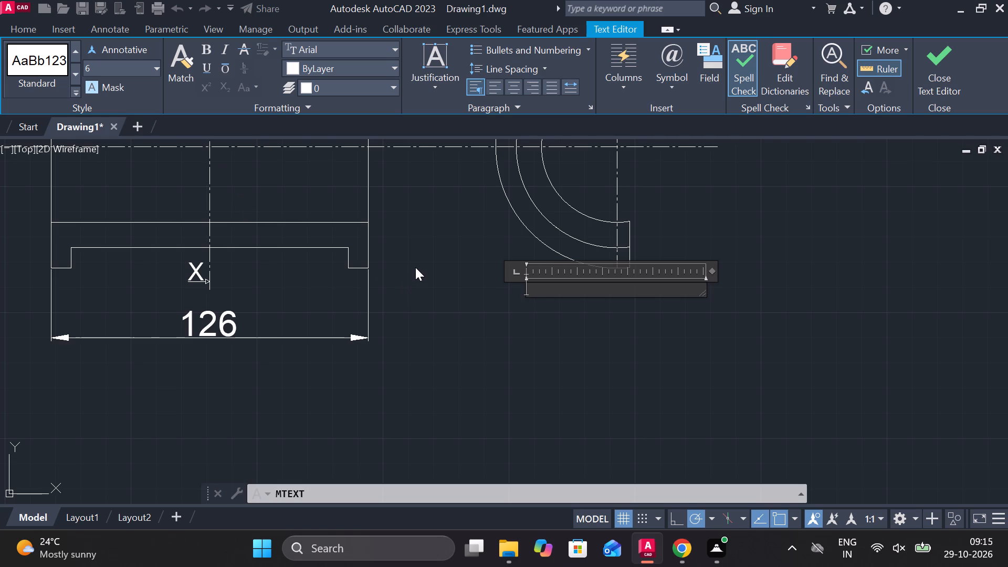
{"action": "key", "text": "x"}
{"action": "key", "text": "minus"}
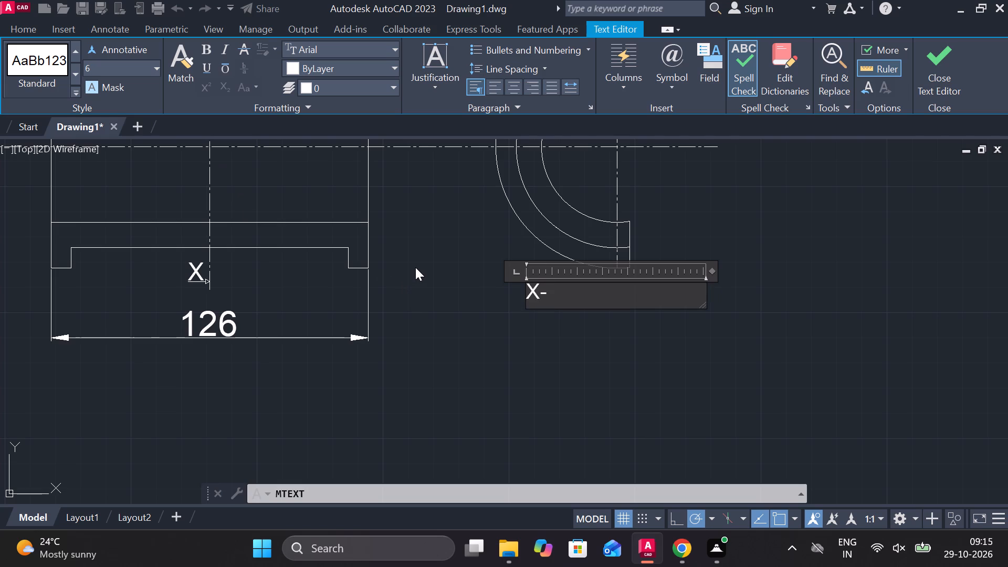
{"action": "key", "text": "x"}
{"action": "left_click", "coordinate": [925, 69]}
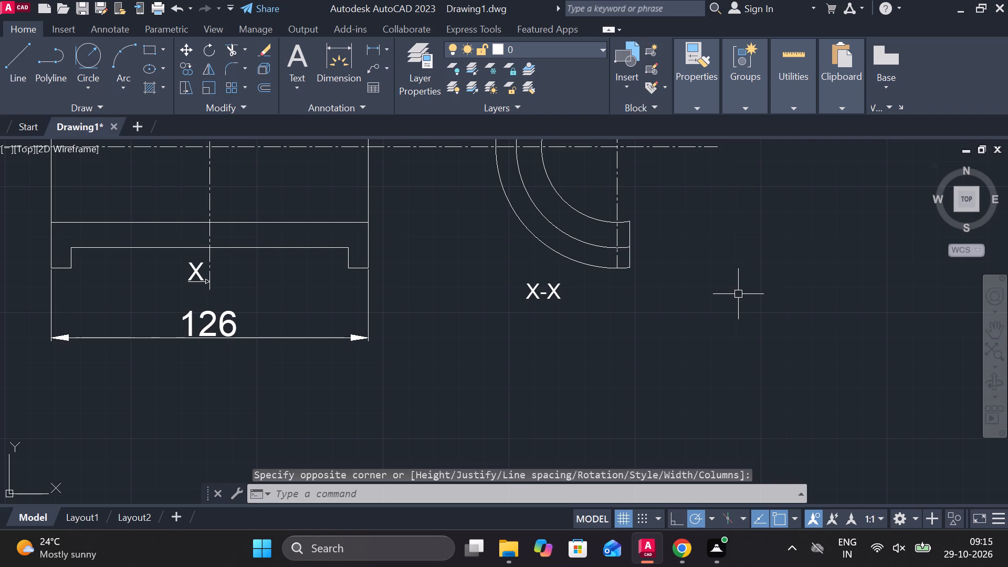
Set the text height of the X-X label to 8.
{"action": "scroll", "coordinate": [670, 295], "scroll_direction": "down", "scroll_amount": 2}
{"action": "scroll", "coordinate": [615, 301], "scroll_direction": "up", "scroll_amount": 2}
{"action": "left_click", "coordinate": [634, 296]}
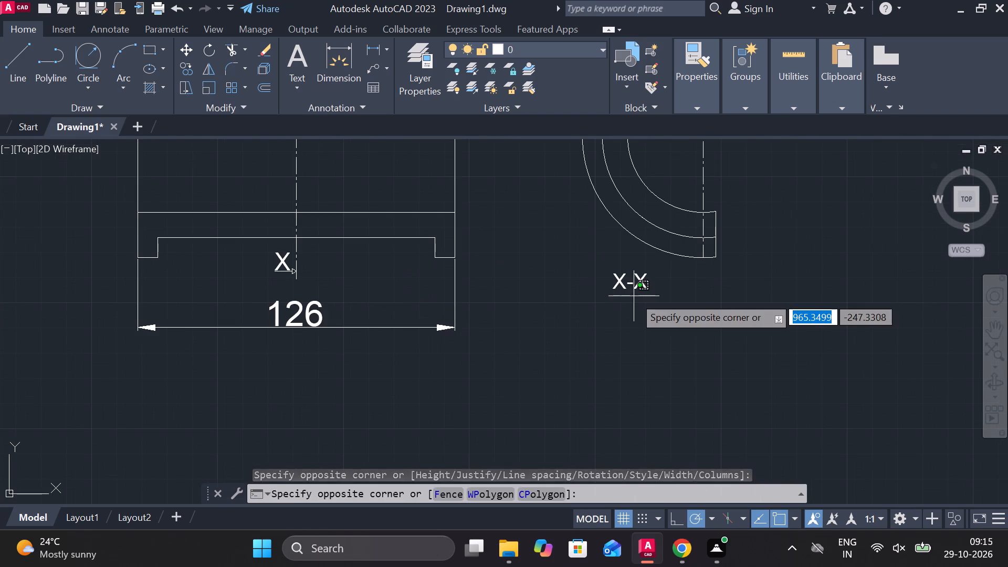
{"action": "key", "text": "Escape"}
{"action": "double_click", "coordinate": [636, 290]}
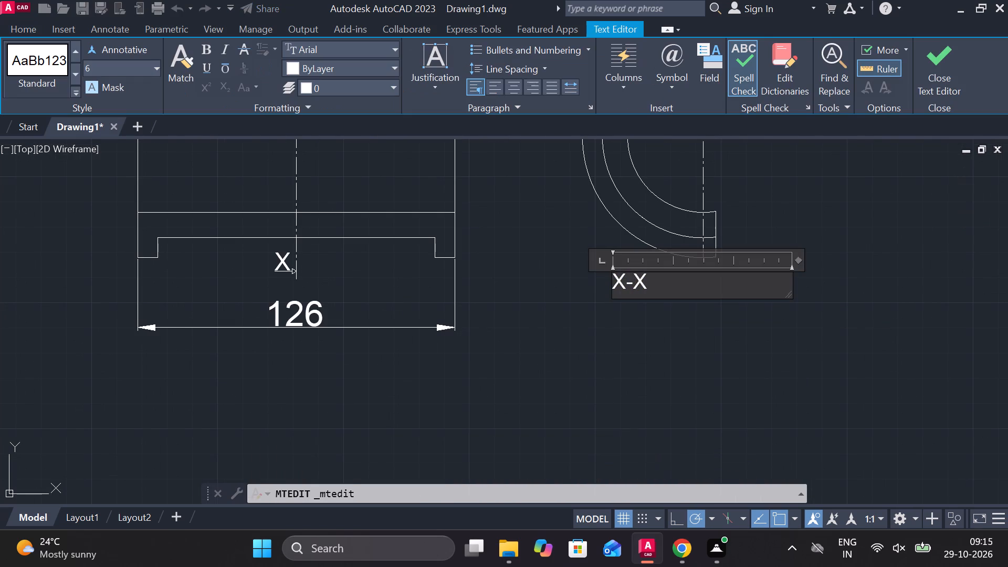
{"action": "left_click", "coordinate": [654, 286]}
{"action": "left_click_drag", "start_coordinate": [648, 286], "coordinate": [612, 283]}
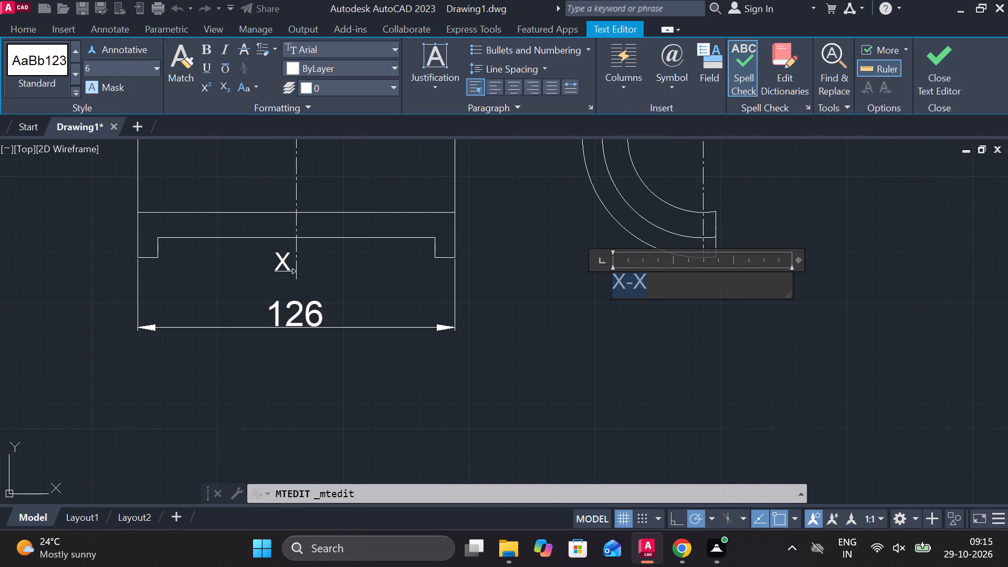
{"action": "left_click", "coordinate": [131, 71]}
{"action": "key", "text": "8"}
{"action": "key", "text": "Return"}
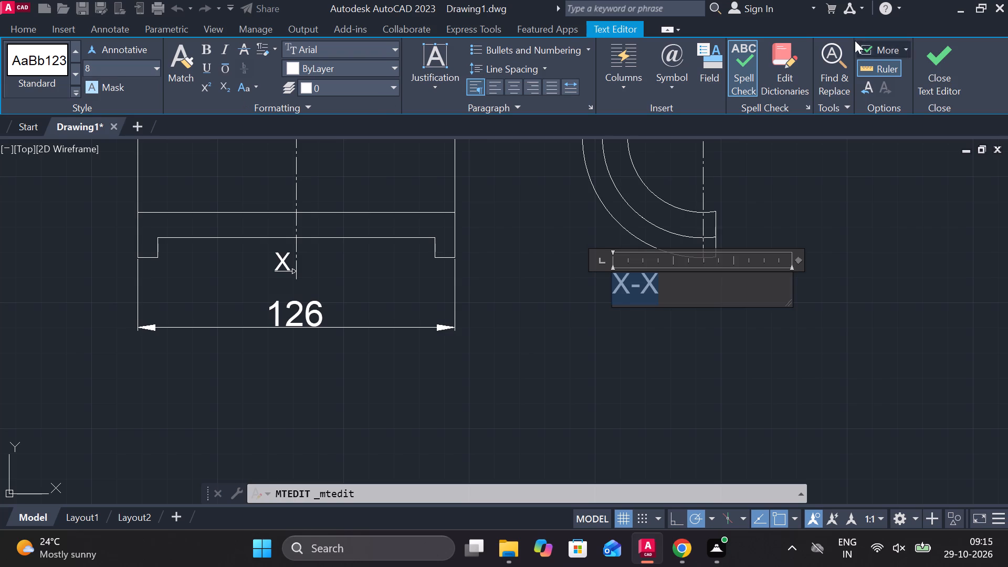
{"action": "left_click", "coordinate": [954, 47]}
{"action": "key", "text": "Escape"}
Move the X-X label about 24.32 horizontally at 0° so it sits beneath the half-ring's vertical centreline.
{"action": "left_click", "coordinate": [642, 291]}
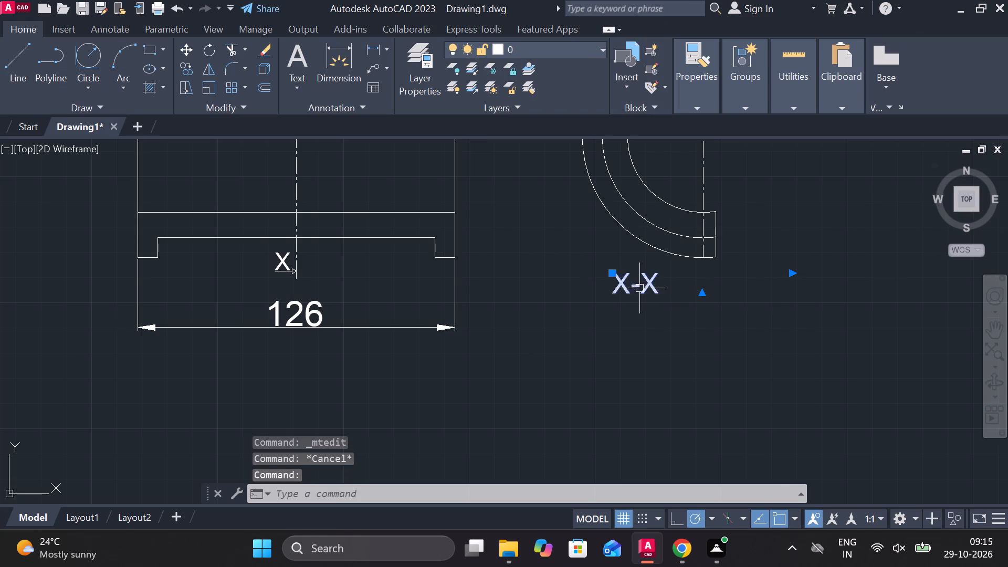
{"action": "left_click", "coordinate": [613, 274]}
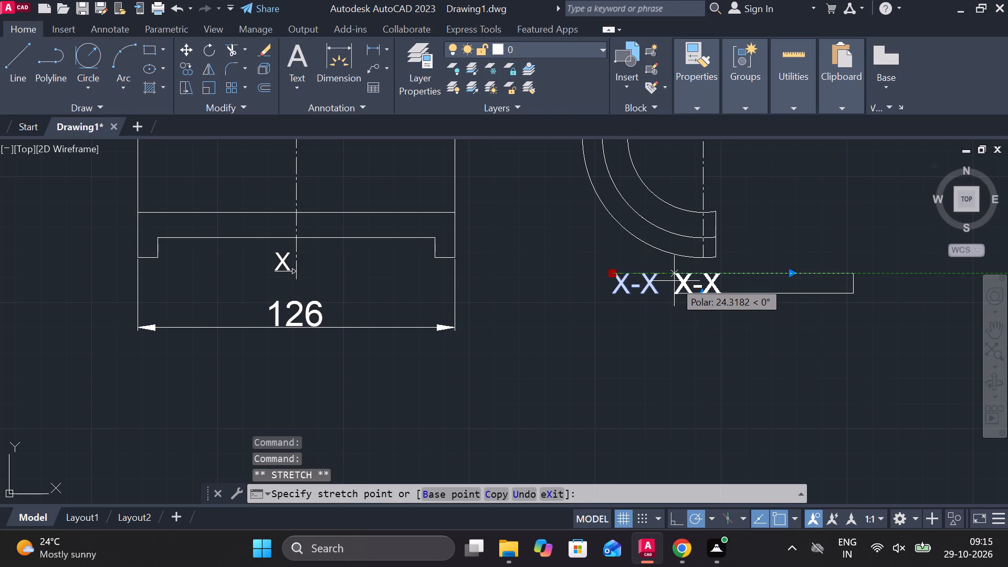
{"action": "left_click", "coordinate": [674, 281]}
{"action": "key", "text": "Escape"}
Narrow the X-X label's text box to fit closely around its text.
{"action": "double_click", "coordinate": [703, 282]}
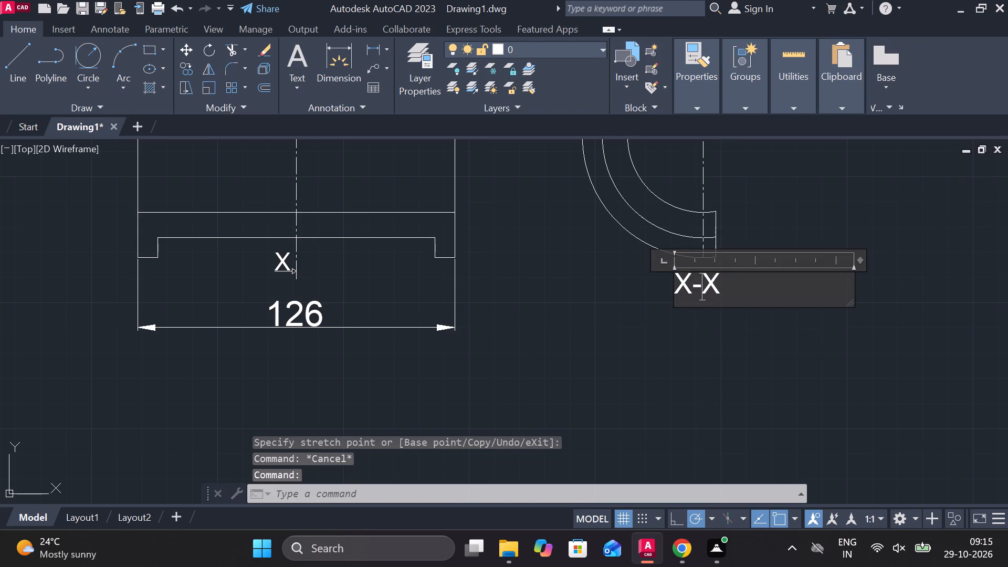
{"action": "left_click_drag", "start_coordinate": [854, 287], "coordinate": [733, 300]}
{"action": "left_click", "coordinate": [923, 85]}
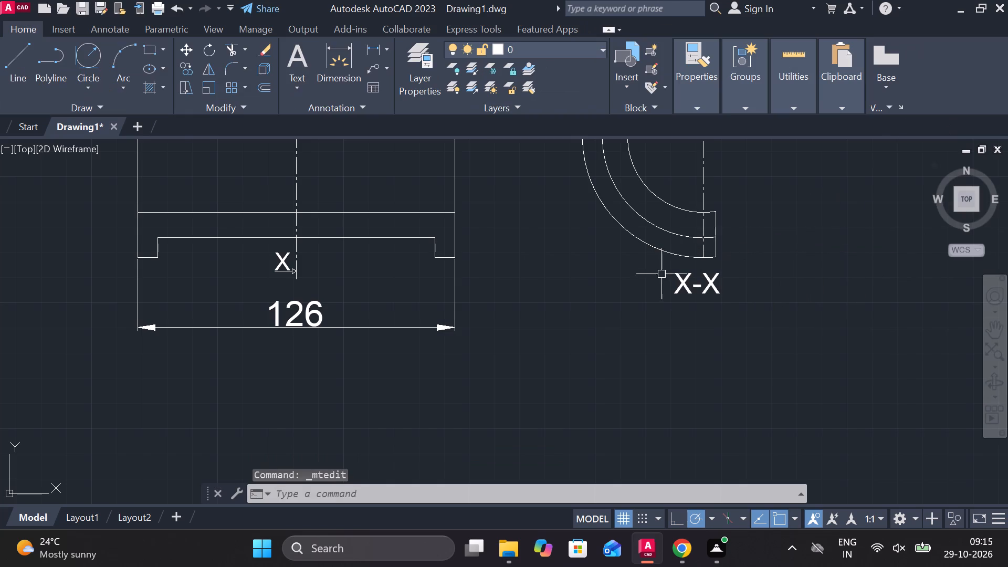
Add a radius dimension to the half-ring's inner arc, with its text outside the view at the upper left.
{"action": "scroll", "coordinate": [662, 271], "scroll_direction": "down", "scroll_amount": 3}
{"action": "scroll", "coordinate": [708, 255], "scroll_direction": "up", "scroll_amount": 2}
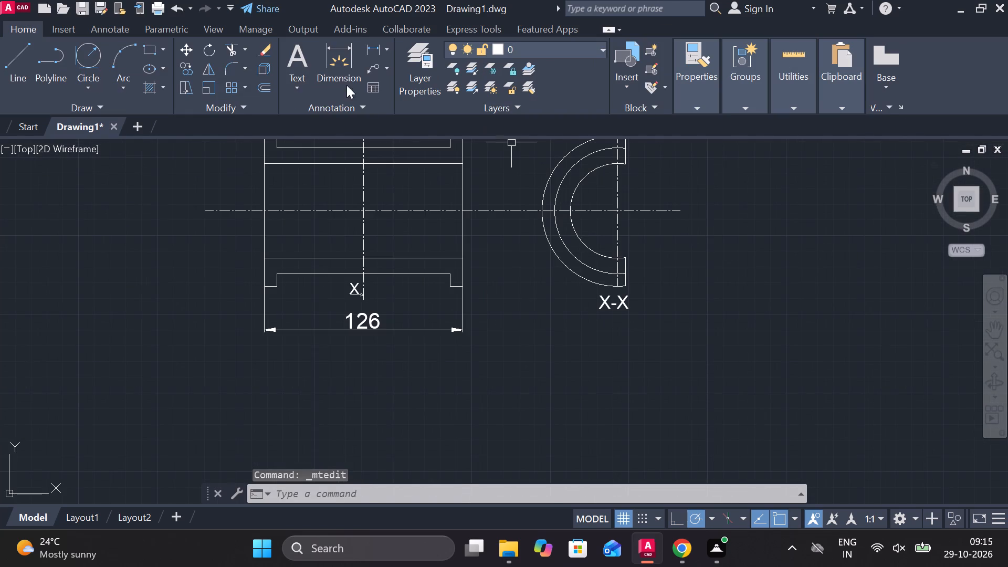
{"action": "left_click", "coordinate": [381, 51]}
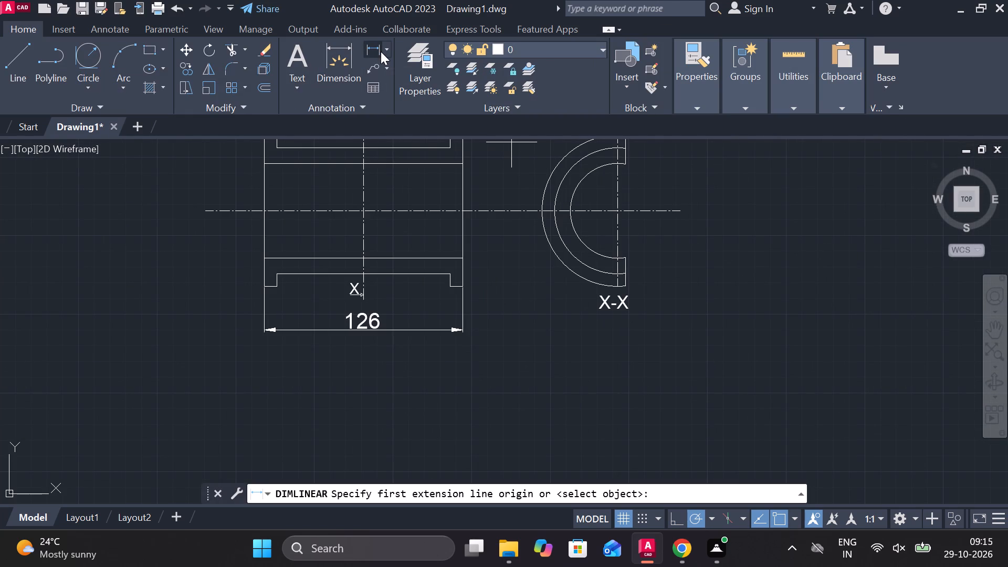
{"action": "left_click", "coordinate": [389, 55]}
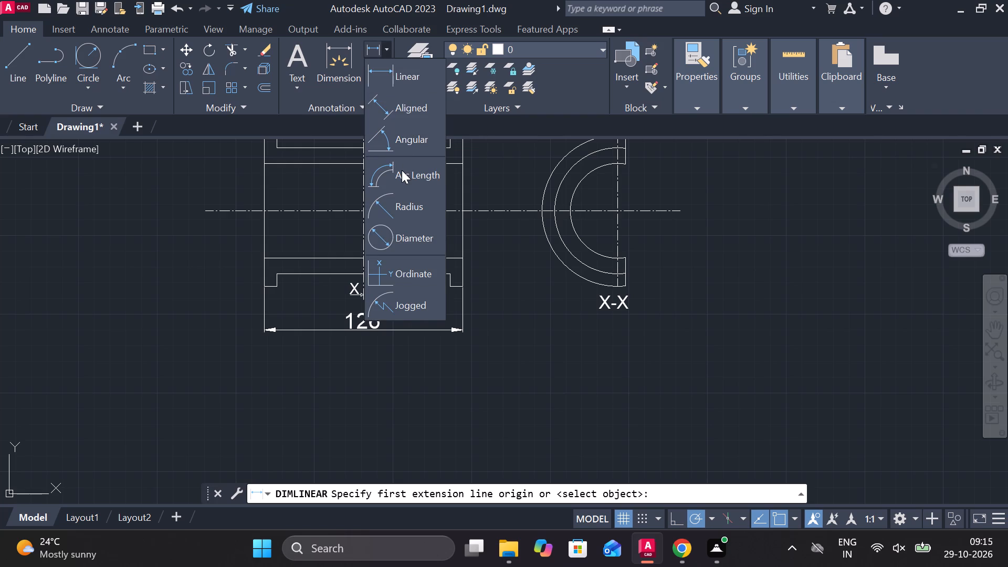
{"action": "left_click", "coordinate": [402, 208]}
{"action": "middle_click_drag", "start_coordinate": [503, 207], "coordinate": [503, 214]}
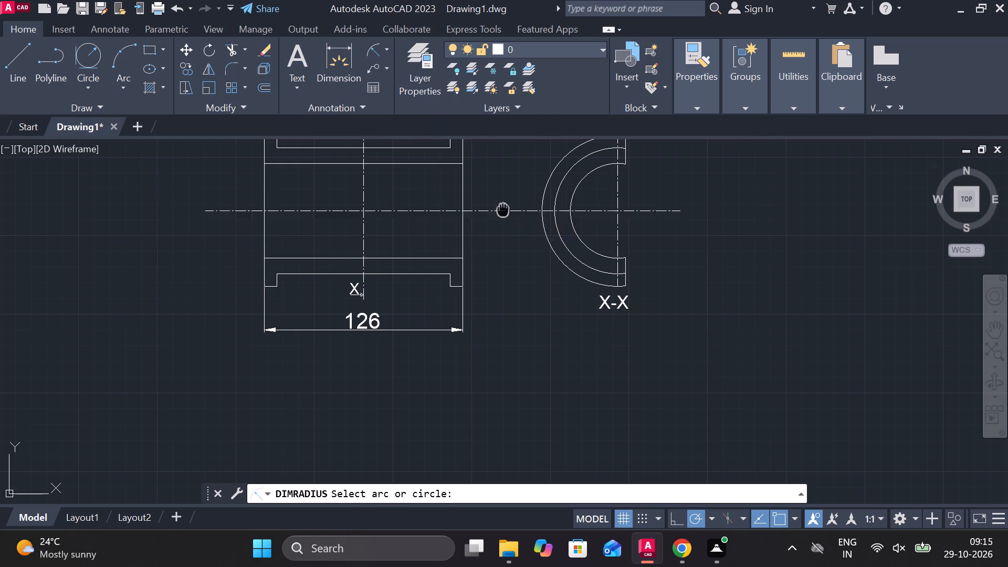
{"action": "middle_click_drag", "start_coordinate": [503, 214], "coordinate": [477, 300]}
{"action": "scroll", "coordinate": [527, 271], "scroll_direction": "up", "scroll_amount": 1}
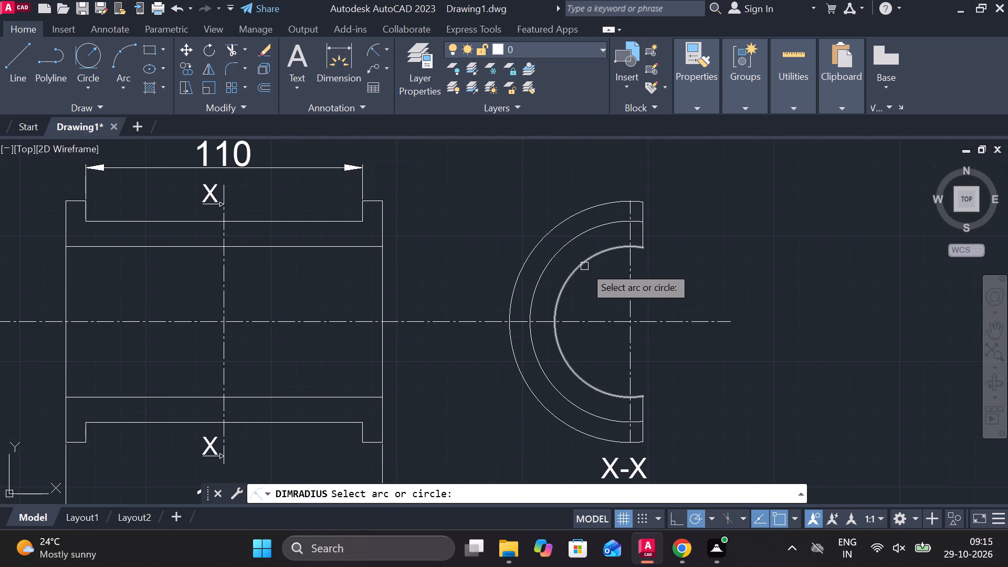
{"action": "left_click", "coordinate": [584, 266]}
{"action": "left_click", "coordinate": [564, 177]}
Add radius dimensions to the half-ring's middle and outer arcs, with their texts outside the view to the left.
{"action": "key", "text": "space"}
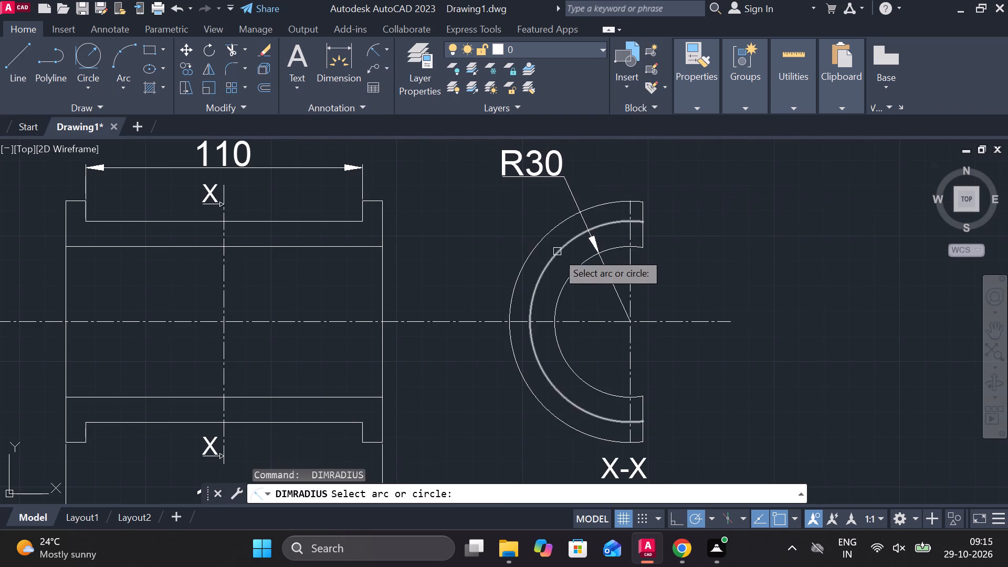
{"action": "left_click", "coordinate": [555, 252]}
{"action": "left_click", "coordinate": [524, 229]}
{"action": "key", "text": "space"}
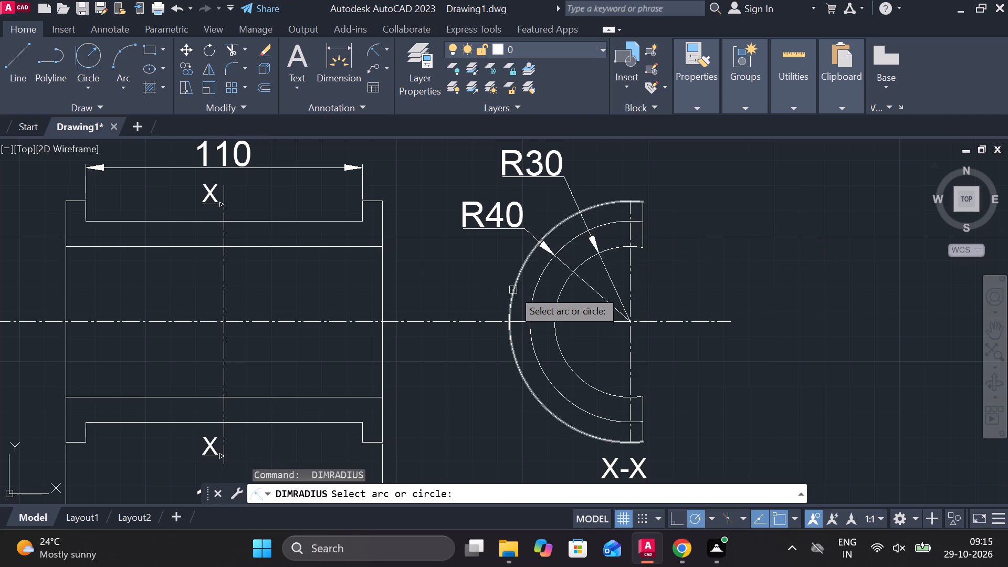
{"action": "left_click", "coordinate": [512, 290]}
{"action": "left_click", "coordinate": [491, 275]}
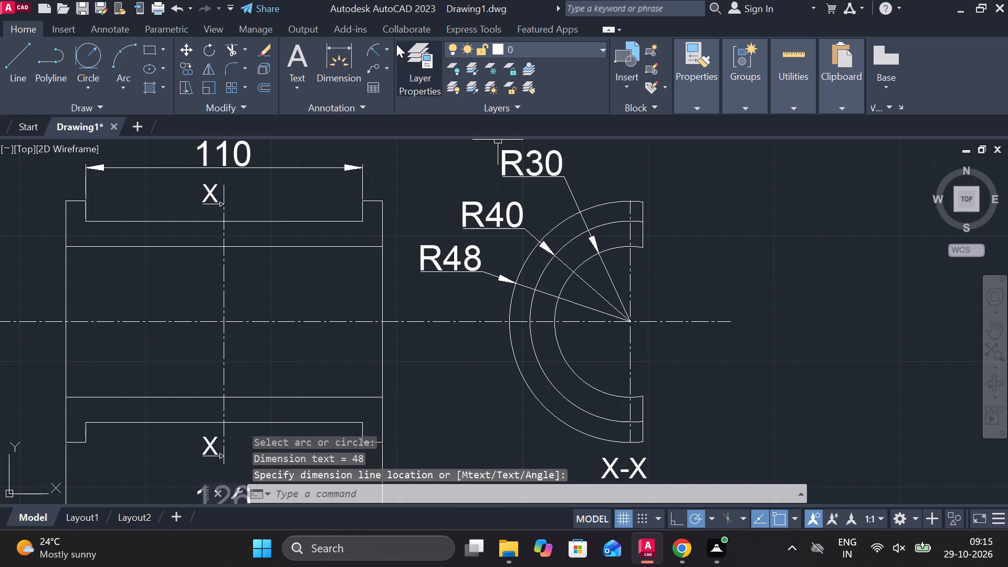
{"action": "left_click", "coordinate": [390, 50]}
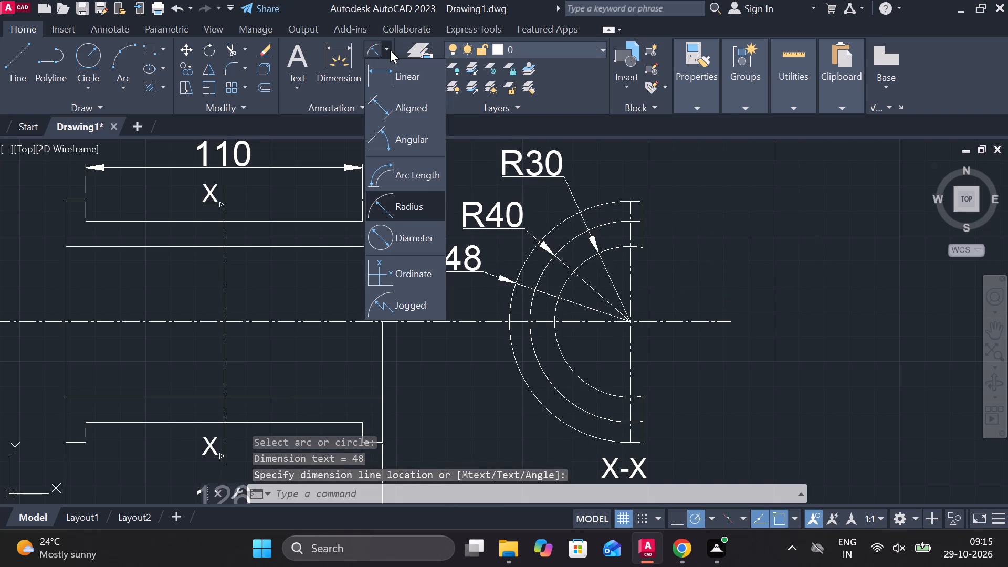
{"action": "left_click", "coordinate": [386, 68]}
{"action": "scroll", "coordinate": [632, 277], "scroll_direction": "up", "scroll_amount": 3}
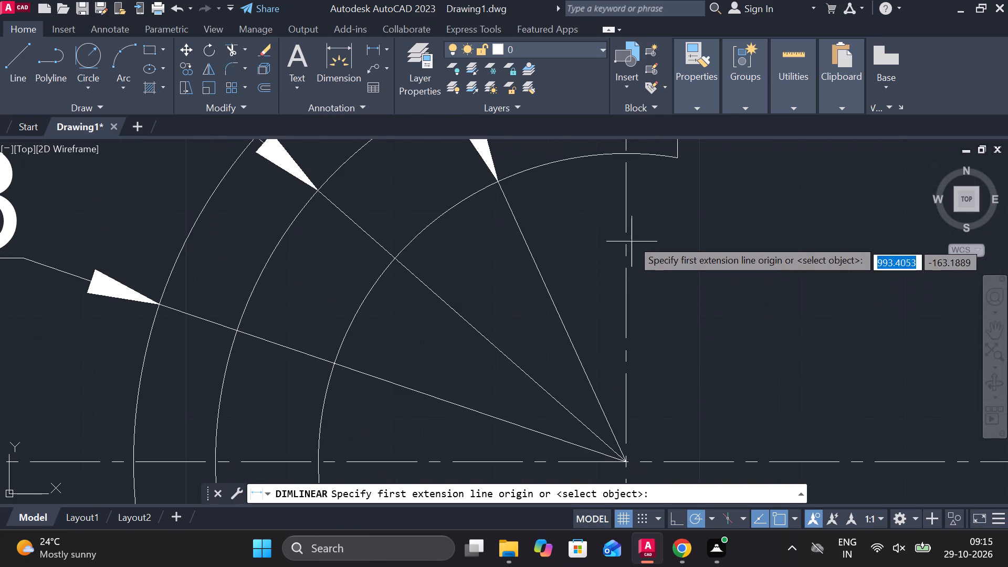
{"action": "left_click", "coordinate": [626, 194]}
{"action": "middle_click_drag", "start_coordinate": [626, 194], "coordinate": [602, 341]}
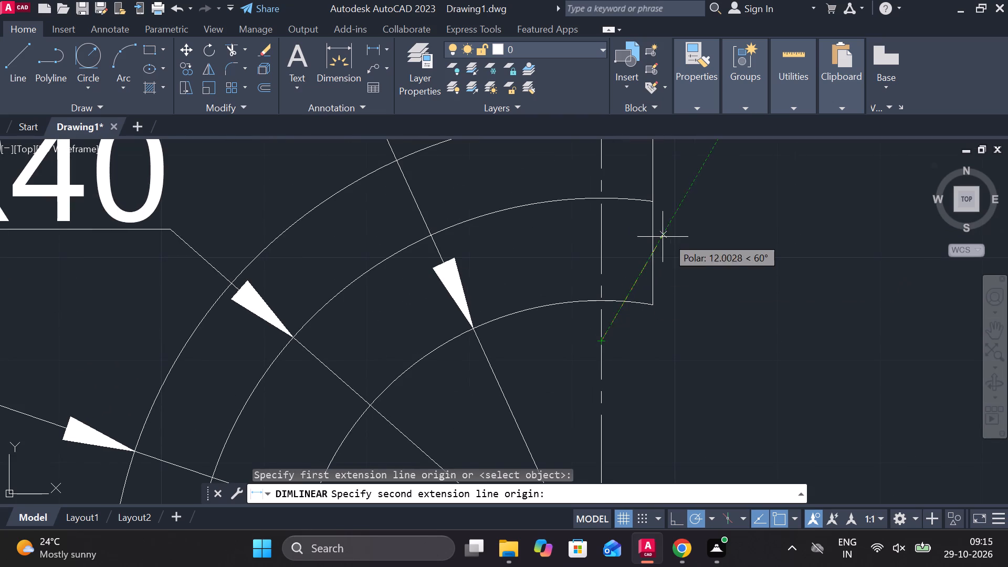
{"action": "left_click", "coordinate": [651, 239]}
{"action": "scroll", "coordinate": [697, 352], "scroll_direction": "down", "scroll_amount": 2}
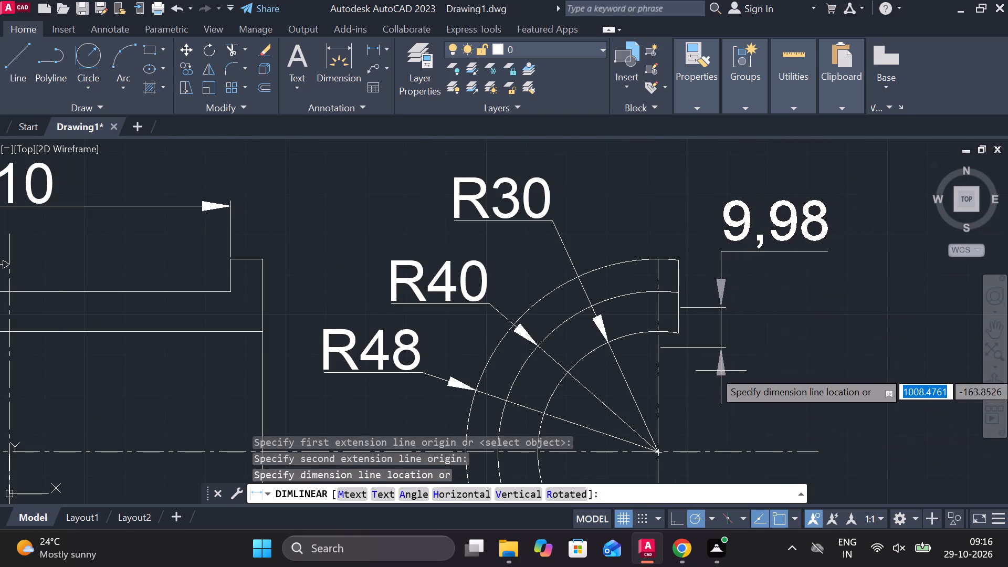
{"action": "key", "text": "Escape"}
Dimension the half-ring's horizontal extension past its vertical centreline, placing the dimension above the view with its text to the right.
{"action": "key", "text": "space"}
{"action": "scroll", "coordinate": [676, 333], "scroll_direction": "up", "scroll_amount": 2}
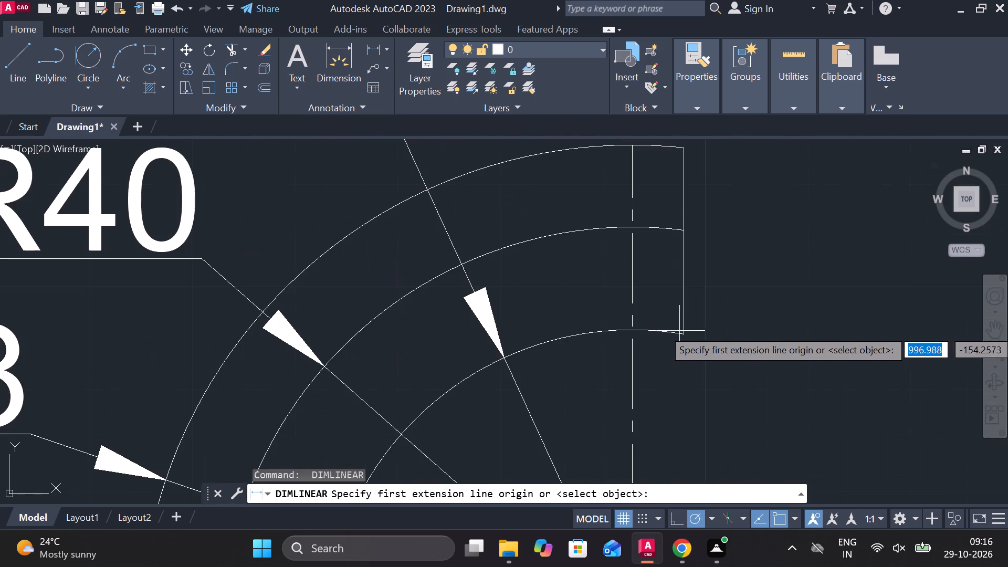
{"action": "left_click", "coordinate": [689, 330]}
{"action": "left_click", "coordinate": [631, 330]}
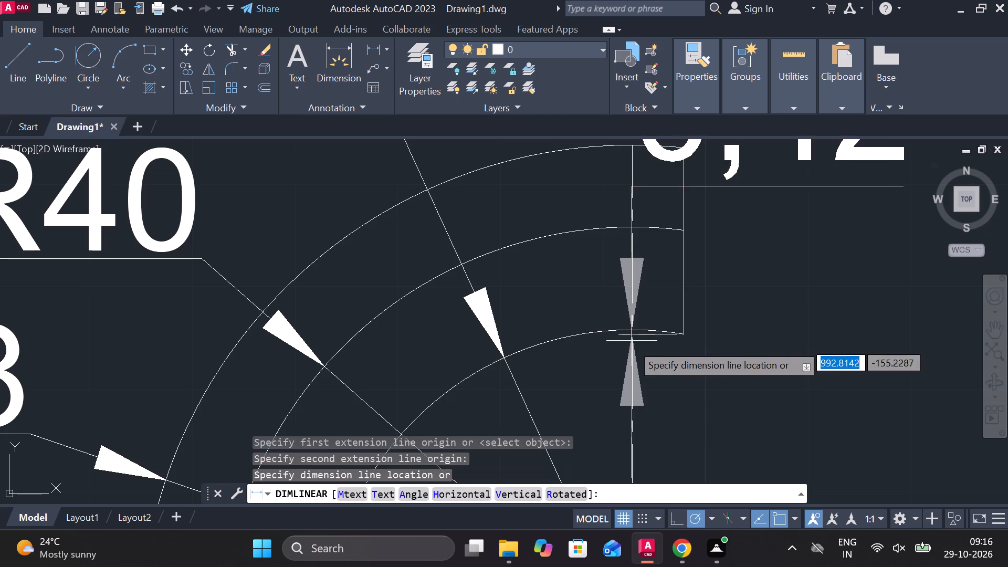
{"action": "scroll", "coordinate": [759, 376], "scroll_direction": "down", "scroll_amount": 2}
{"action": "left_click", "coordinate": [754, 376]}
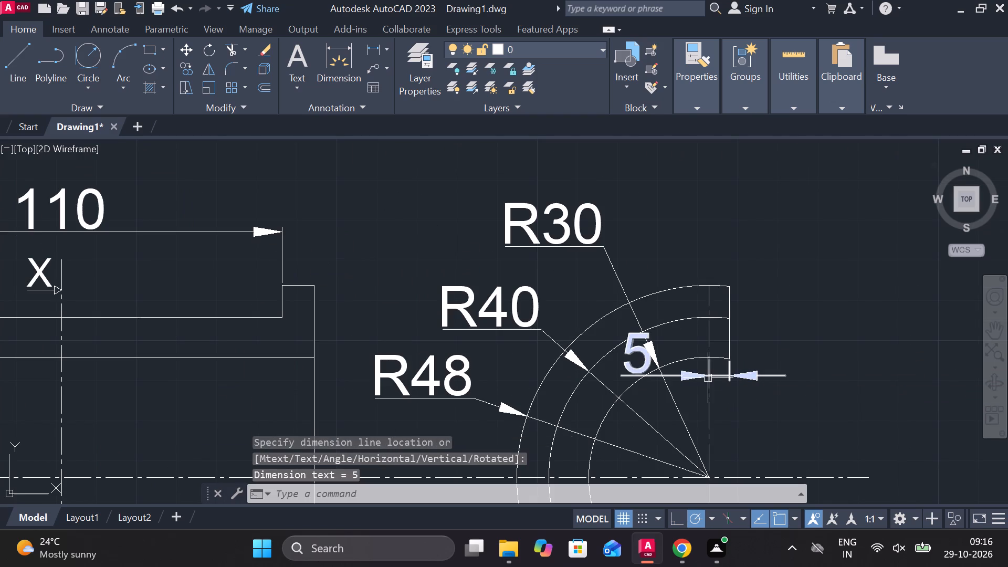
{"action": "left_click", "coordinate": [691, 374]}
{"action": "left_click", "coordinate": [636, 355]}
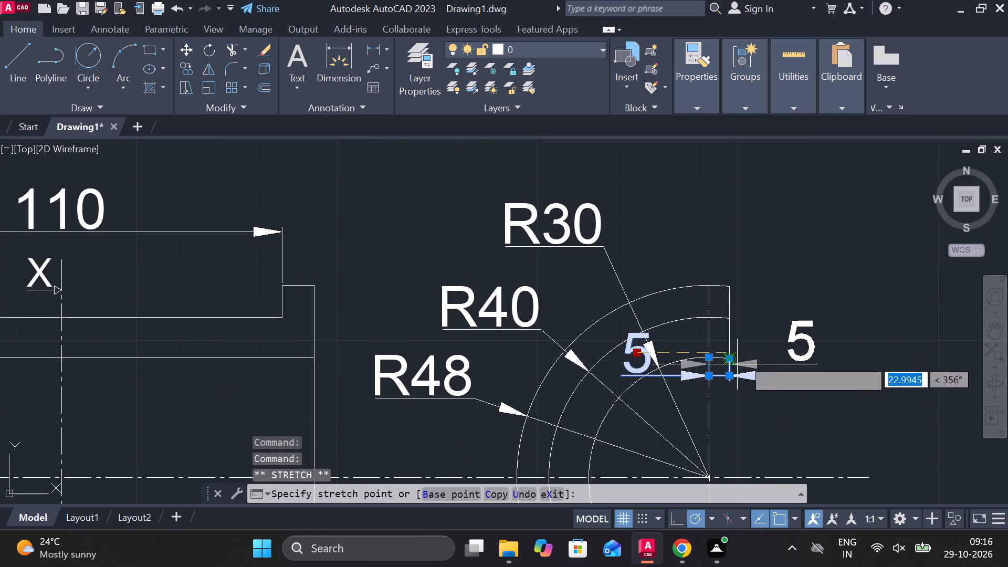
{"action": "left_click", "coordinate": [744, 264]}
{"action": "key", "text": "Escape"}
Copy the circled part number 4 to the space between the half-ring part's front view and X-X view.
{"action": "scroll", "coordinate": [821, 296], "scroll_direction": "down", "scroll_amount": 3}
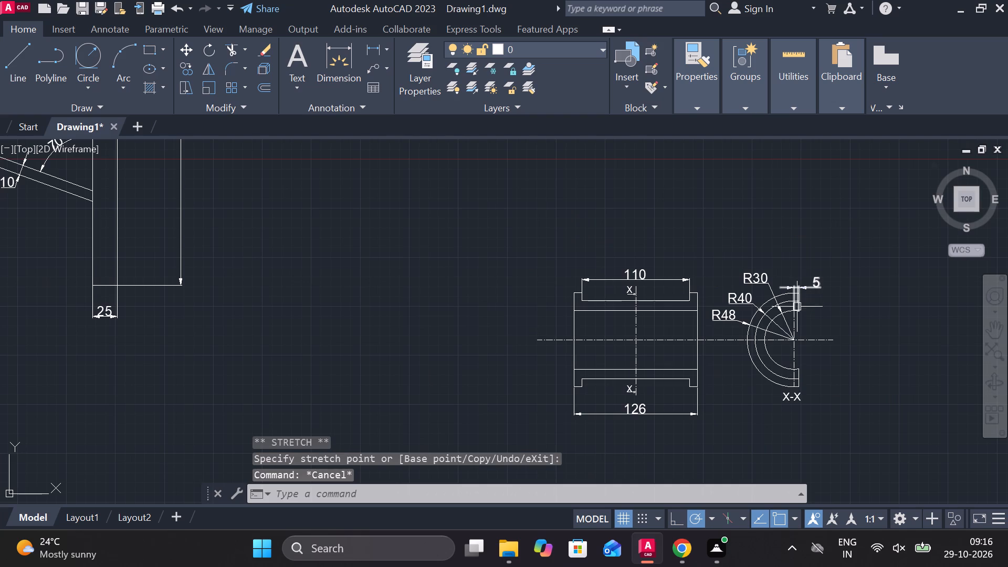
{"action": "scroll", "coordinate": [713, 265], "scroll_direction": "down", "scroll_amount": 2}
{"action": "middle_click_drag", "start_coordinate": [554, 214], "coordinate": [605, 395]}
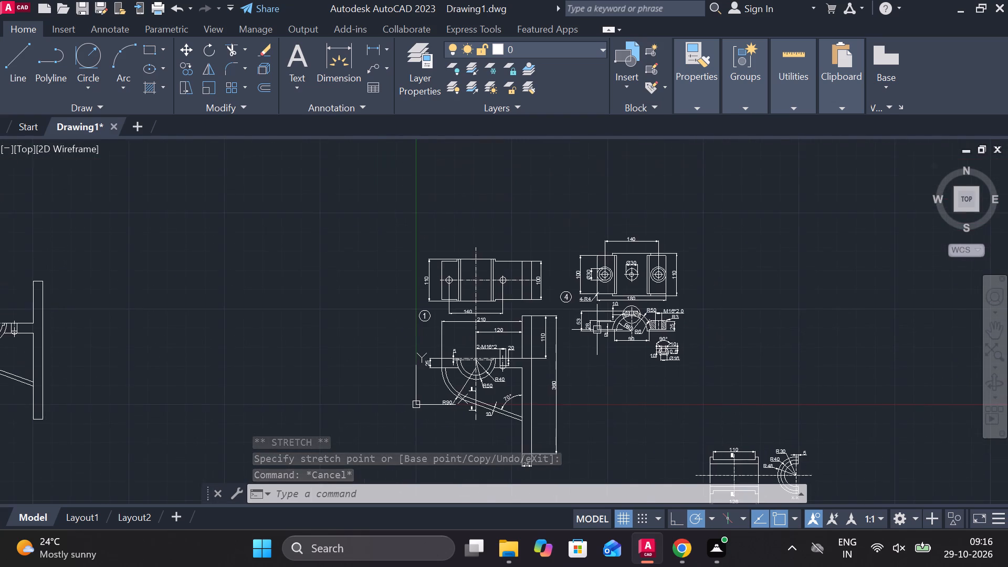
{"action": "scroll", "coordinate": [581, 296], "scroll_direction": "up", "scroll_amount": 3}
{"action": "left_click_drag", "start_coordinate": [553, 317], "coordinate": [547, 317]}
{"action": "left_click", "coordinate": [499, 282]}
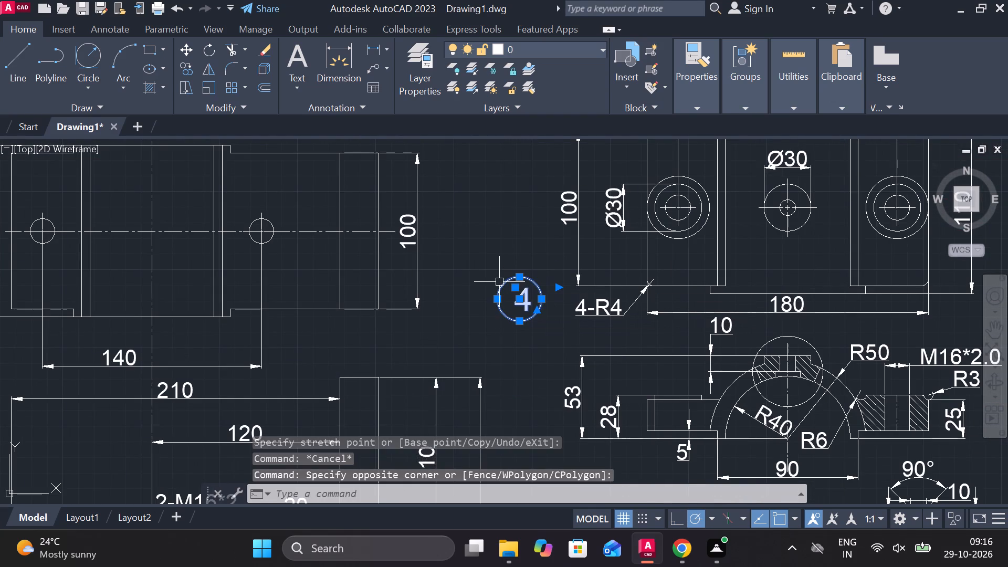
{"action": "type", "text": "CO"}
{"action": "key", "text": "Return"}
{"action": "left_click", "coordinate": [522, 335]}
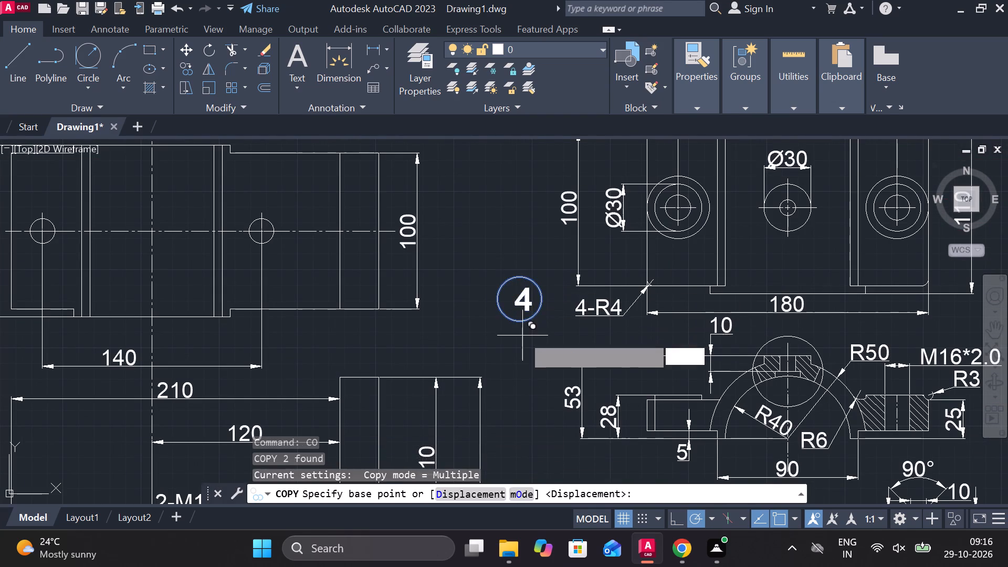
{"action": "scroll", "coordinate": [522, 335], "scroll_direction": "down", "scroll_amount": 3}
{"action": "middle_click_drag", "start_coordinate": [715, 424], "coordinate": [675, 256]}
{"action": "scroll", "coordinate": [633, 362], "scroll_direction": "up", "scroll_amount": 3}
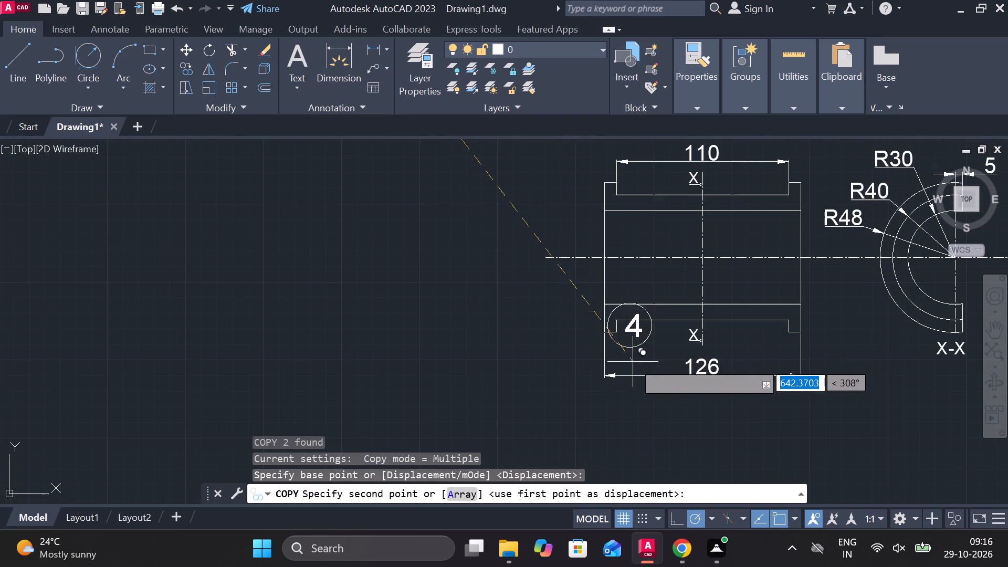
{"action": "scroll", "coordinate": [898, 359], "scroll_direction": "up", "scroll_amount": 3}
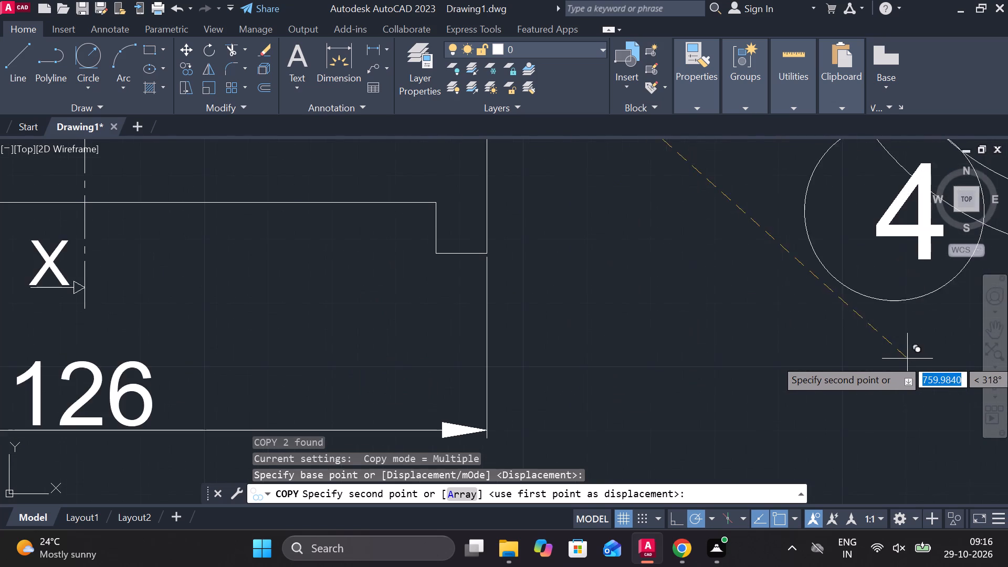
{"action": "scroll", "coordinate": [800, 375], "scroll_direction": "down", "scroll_amount": 1}
{"action": "left_click", "coordinate": [761, 379]}
{"action": "key", "text": "Escape"}
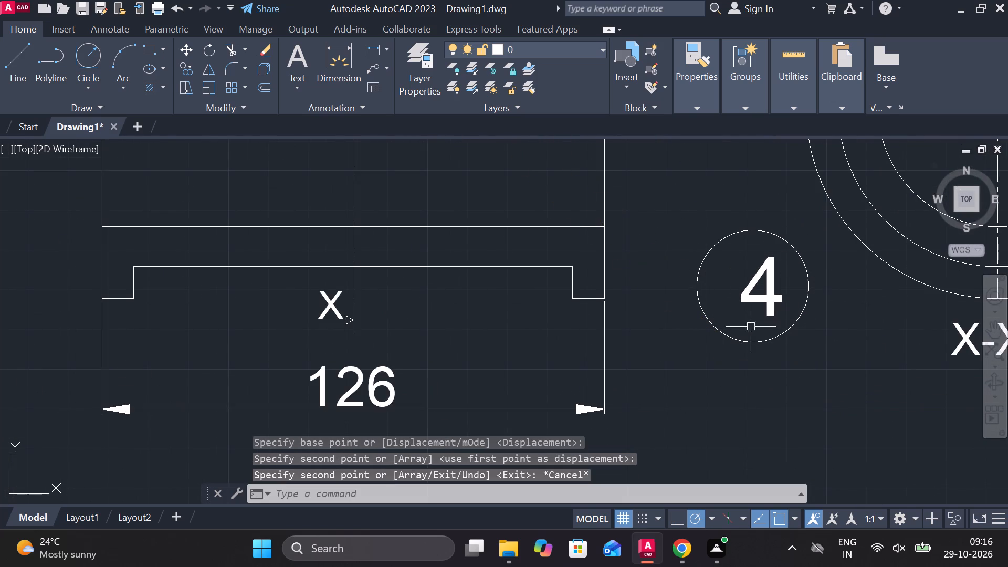
Change the copied circle's part number to 3.
{"action": "double_click", "coordinate": [757, 296]}
{"action": "key", "text": "Escape"}
{"action": "double_click", "coordinate": [768, 285]}
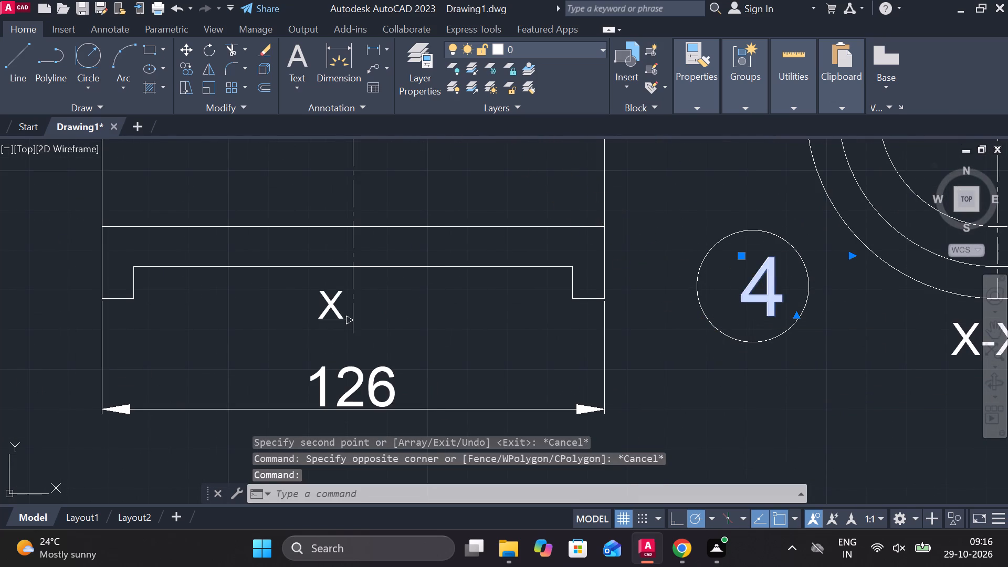
{"action": "key", "text": "BackSpace"}
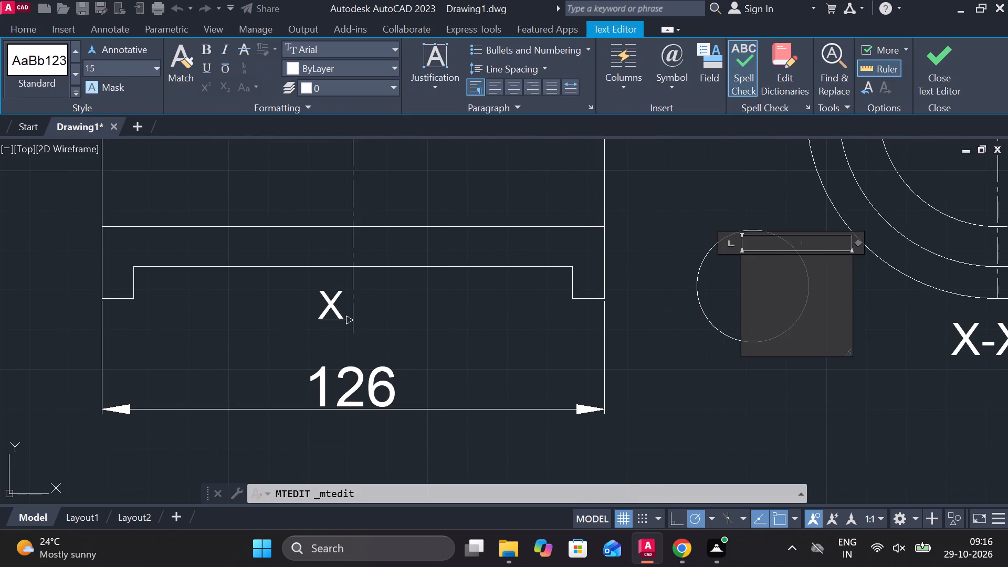
{"action": "key", "text": "3"}
{"action": "left_click", "coordinate": [923, 63]}
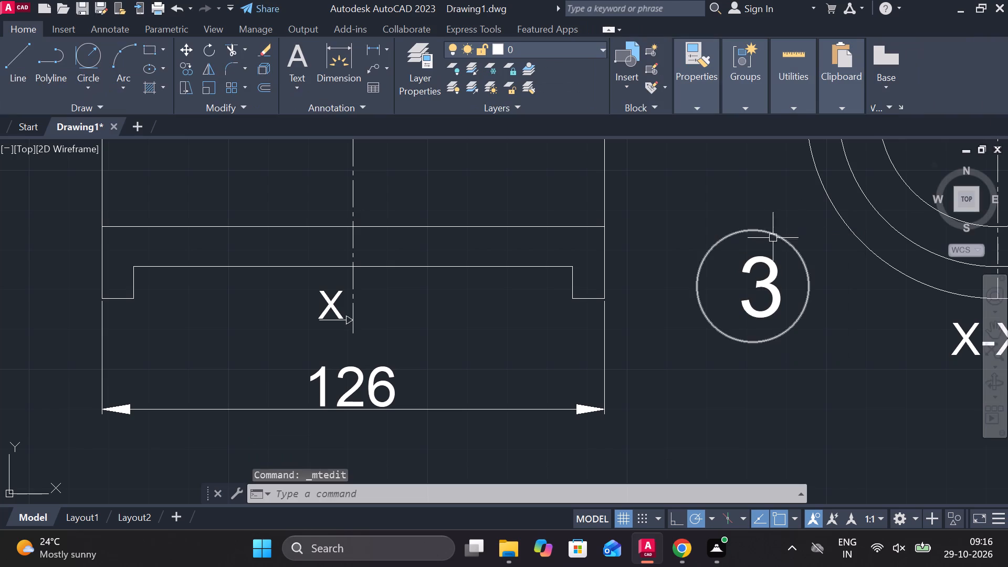
Shift the number 3 within its circle so it sits vertically centred.
{"action": "left_click", "coordinate": [767, 256]}
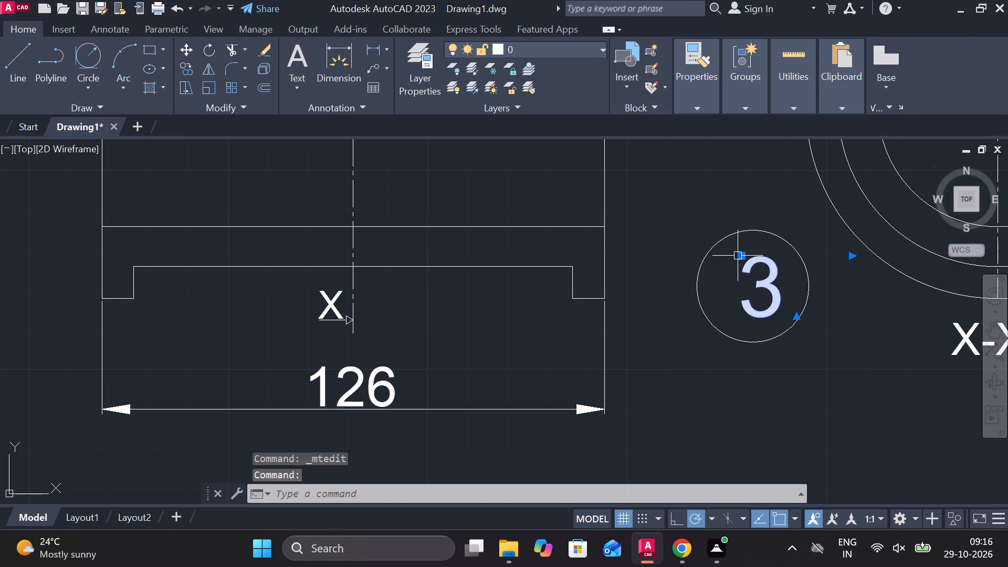
{"action": "left_click", "coordinate": [738, 256]}
{"action": "left_click", "coordinate": [726, 256]}
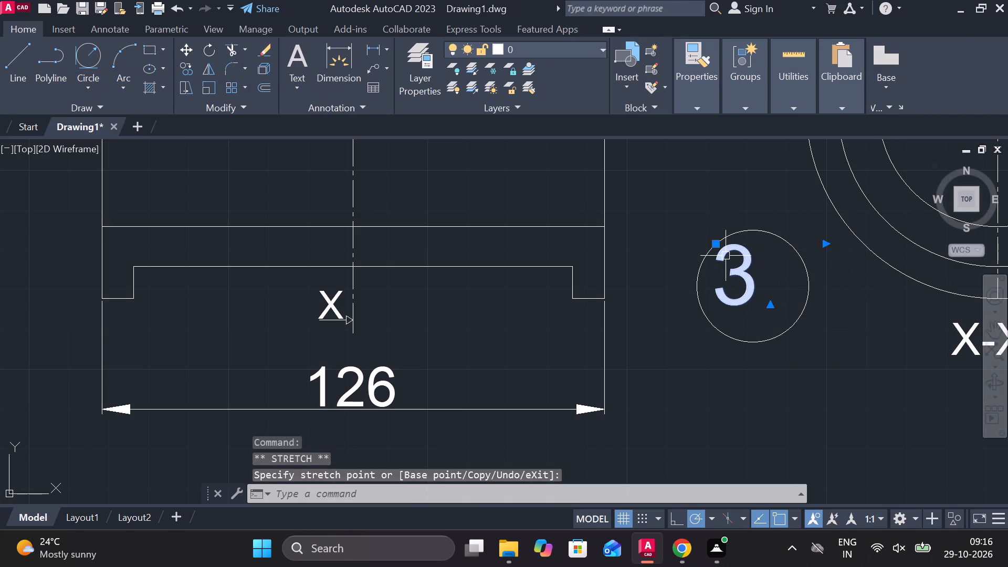
{"action": "scroll", "coordinate": [718, 251], "scroll_direction": "up", "scroll_amount": 1}
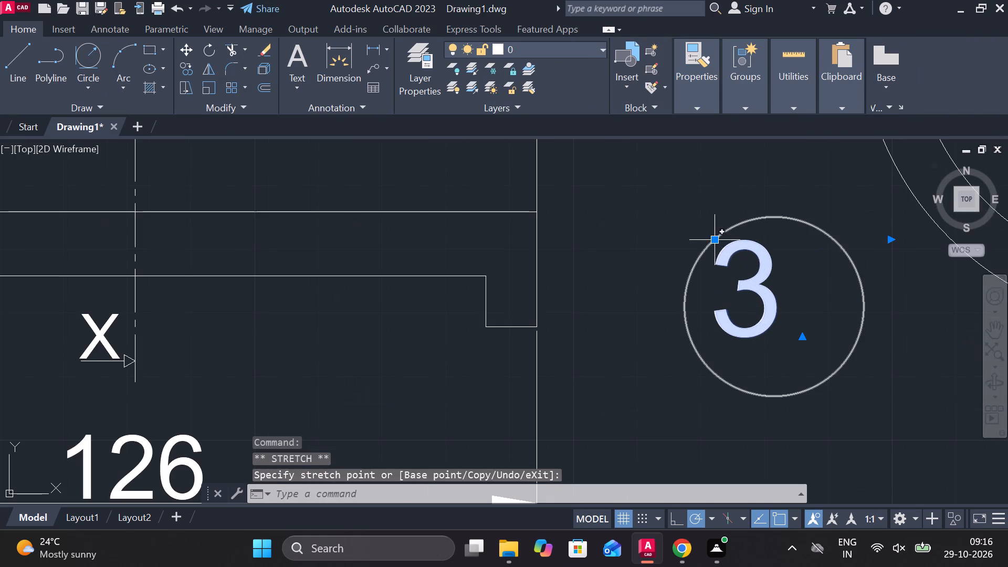
{"action": "left_click", "coordinate": [713, 237]}
{"action": "left_click", "coordinate": [730, 257]}
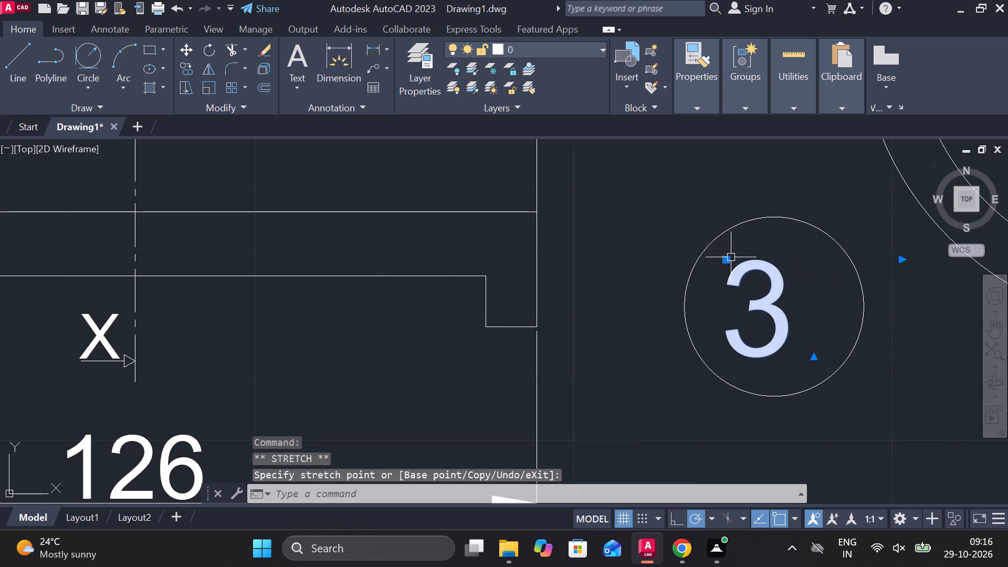
{"action": "key", "text": "Escape"}
Narrow the number 3's text box so it fits inside its circle.
{"action": "double_click", "coordinate": [762, 272]}
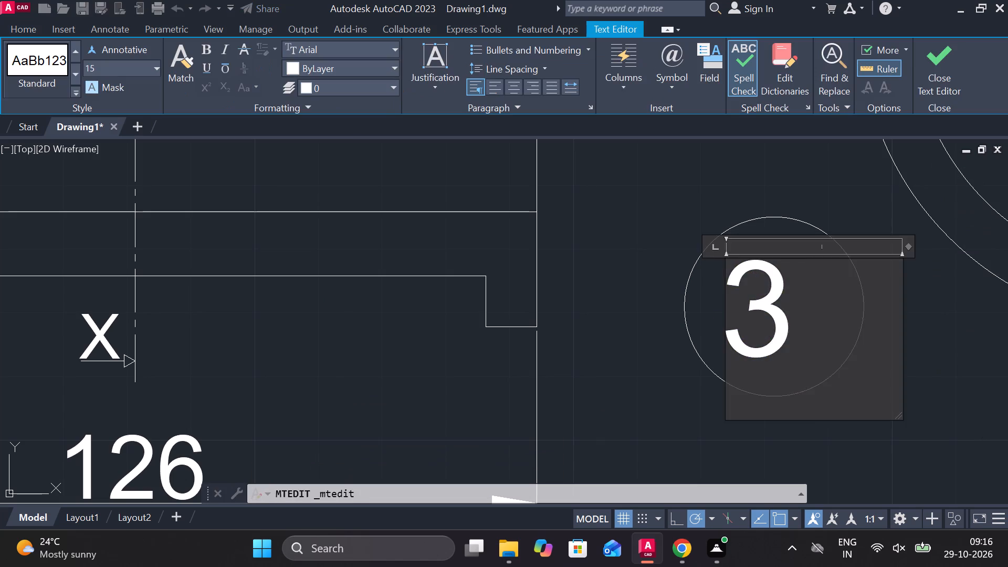
{"action": "key", "text": "Escape"}
{"action": "left_click", "coordinate": [740, 278]}
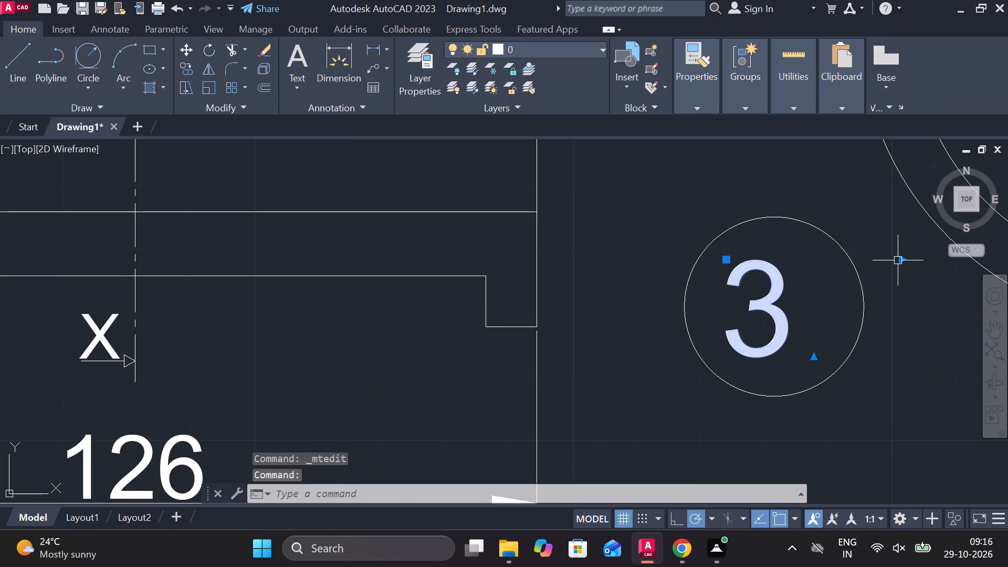
{"action": "left_click", "coordinate": [900, 260]}
{"action": "left_click", "coordinate": [810, 268]}
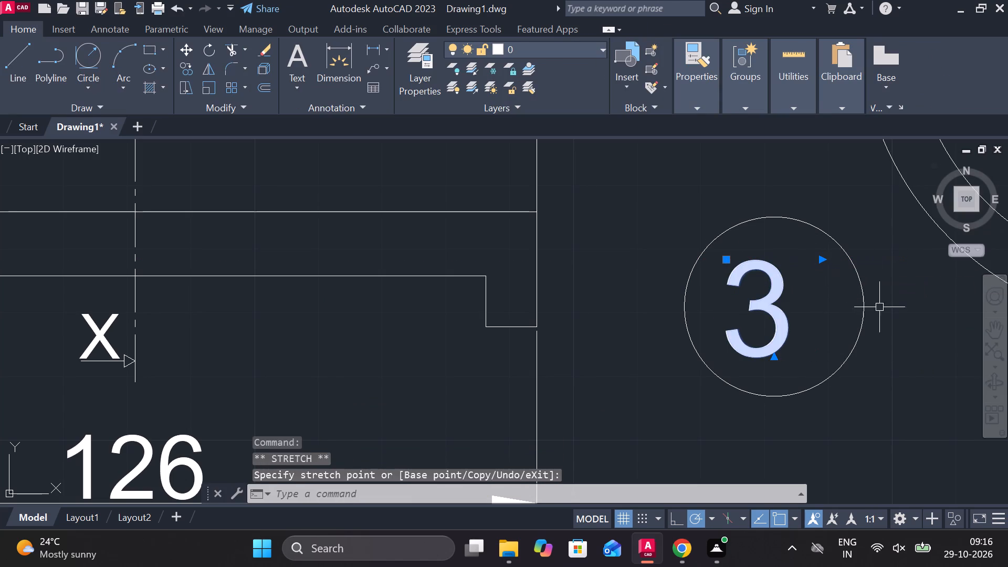
Move the number 3 about 2.82 horizontally at 0° to centre it in its circle.
{"action": "left_click", "coordinate": [723, 263]}
{"action": "left_click", "coordinate": [744, 264]}
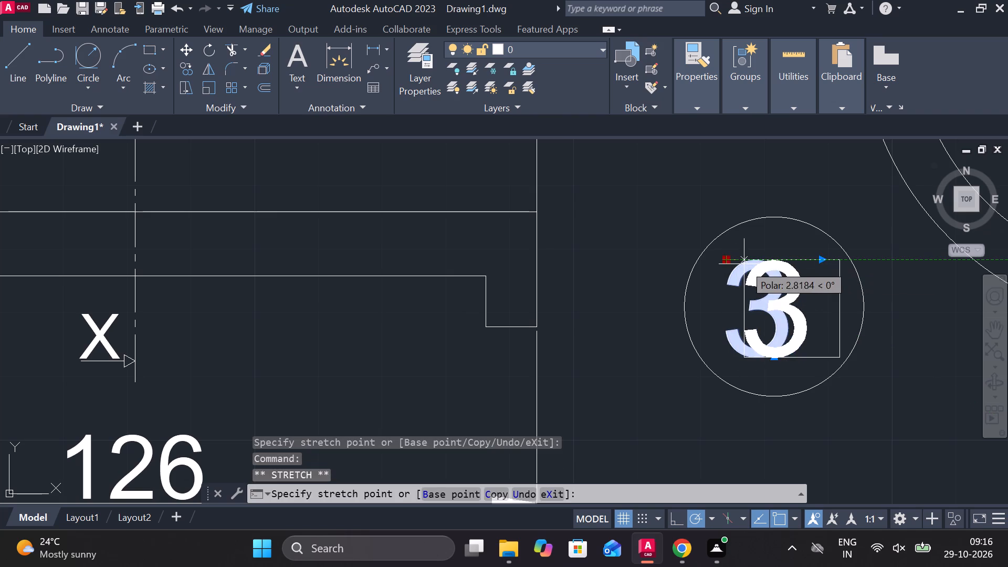
{"action": "key", "text": "Escape"}
Move both half-ring views with their dimensions and part number about 420.93 at 150°, placing them beneath part 4's views.
{"action": "scroll", "coordinate": [830, 298], "scroll_direction": "down", "scroll_amount": 6}
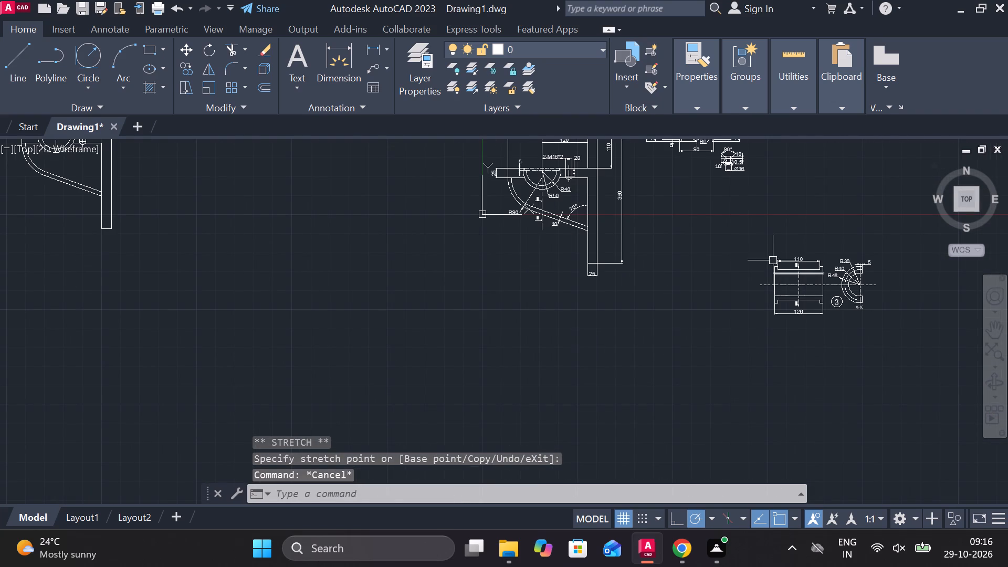
{"action": "left_click", "coordinate": [753, 238]}
{"action": "left_click", "coordinate": [937, 333]}
{"action": "key", "text": "m"}
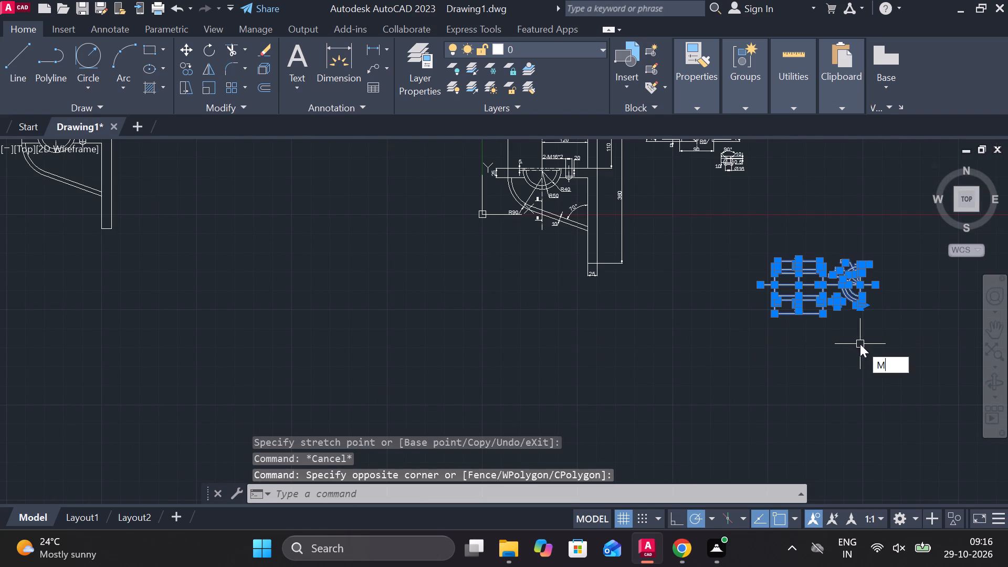
{"action": "key", "text": "Return"}
{"action": "left_click", "coordinate": [860, 344]}
{"action": "scroll", "coordinate": [719, 249], "scroll_direction": "up", "scroll_amount": 1}
{"action": "middle_click_drag", "start_coordinate": [721, 249], "coordinate": [728, 251]}
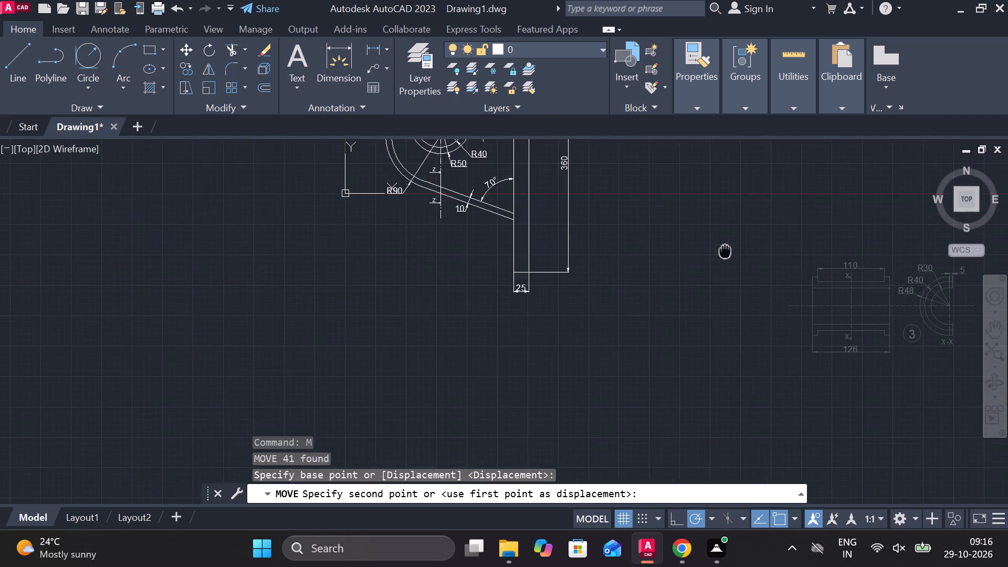
{"action": "middle_click_drag", "start_coordinate": [728, 251], "coordinate": [720, 381]}
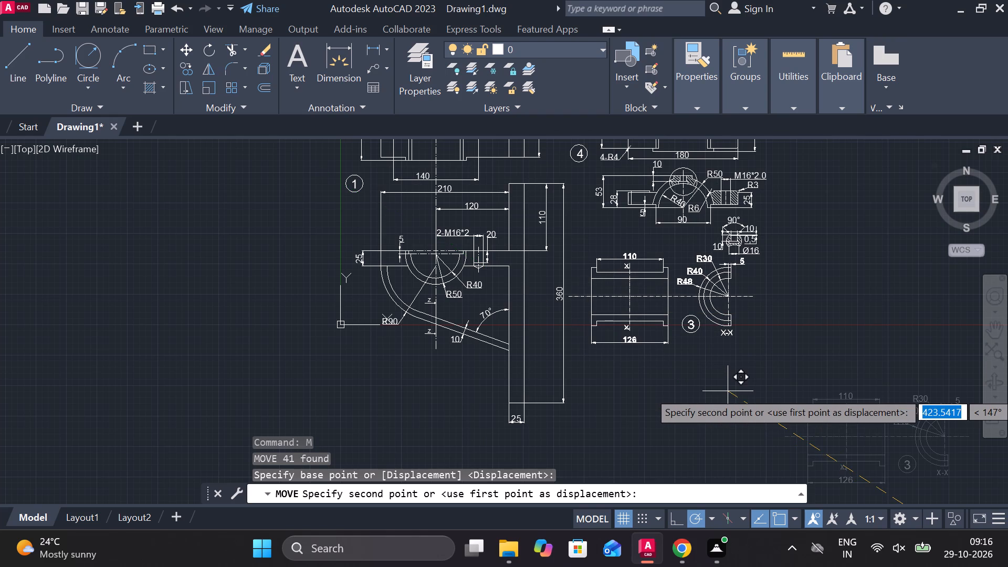
{"action": "scroll", "coordinate": [728, 391], "scroll_direction": "up", "scroll_amount": 1}
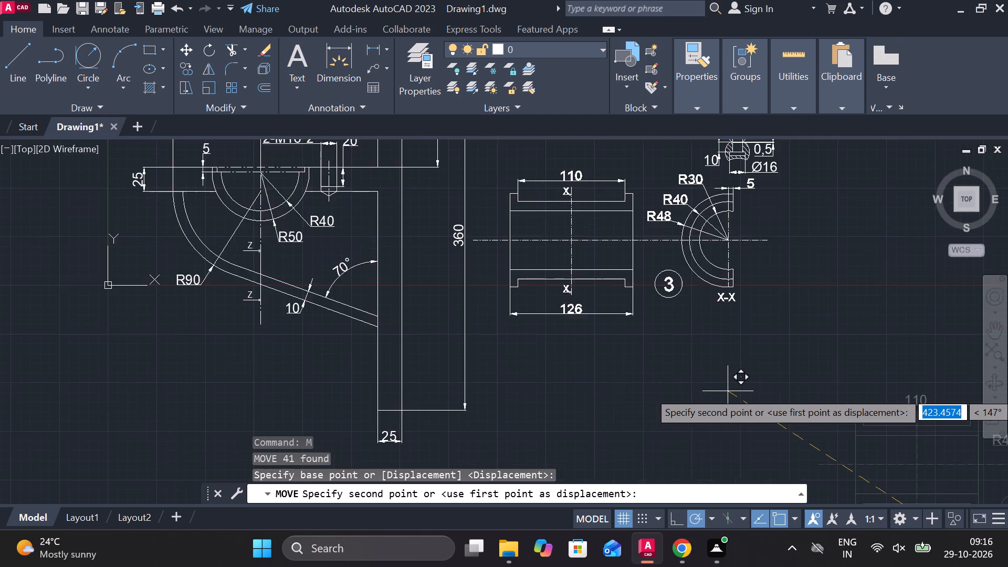
{"action": "scroll", "coordinate": [728, 391], "scroll_direction": "down", "scroll_amount": 1}
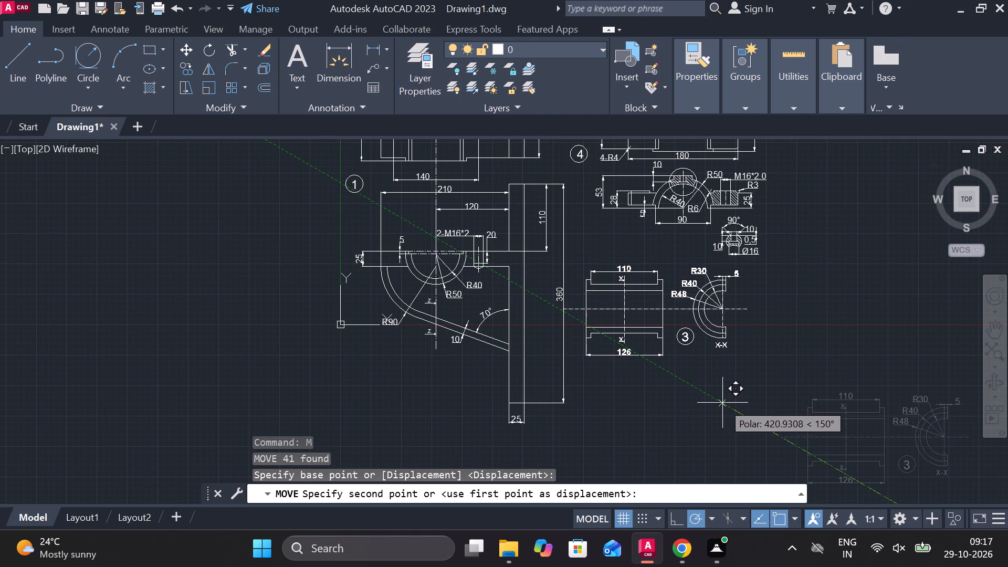
{"action": "left_click", "coordinate": [722, 403]}
Examine the layout of the numbered part drawings and the free space beside part 3.
{"action": "scroll", "coordinate": [797, 374], "scroll_direction": "down", "scroll_amount": 3}
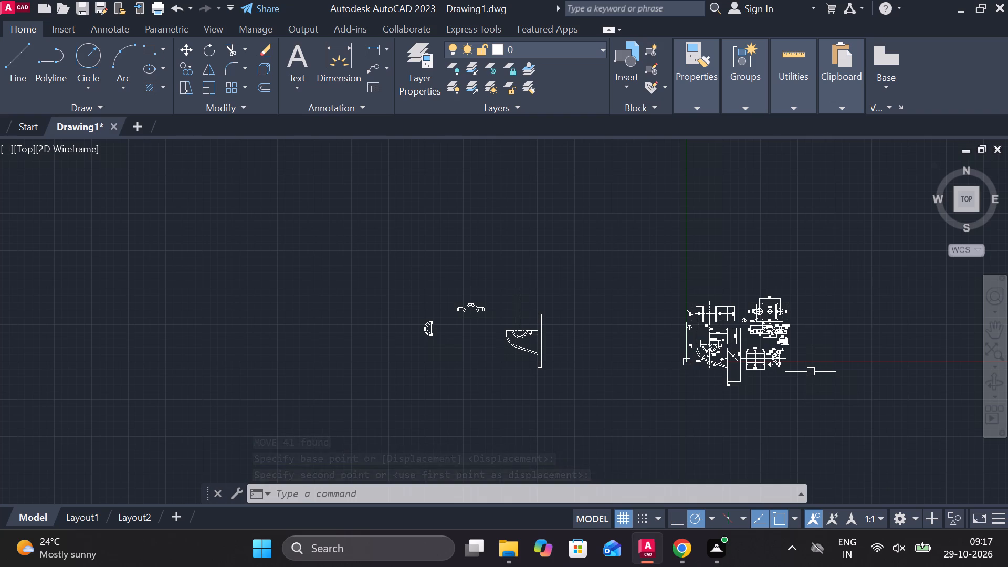
{"action": "scroll", "coordinate": [811, 372], "scroll_direction": "up", "scroll_amount": 2}
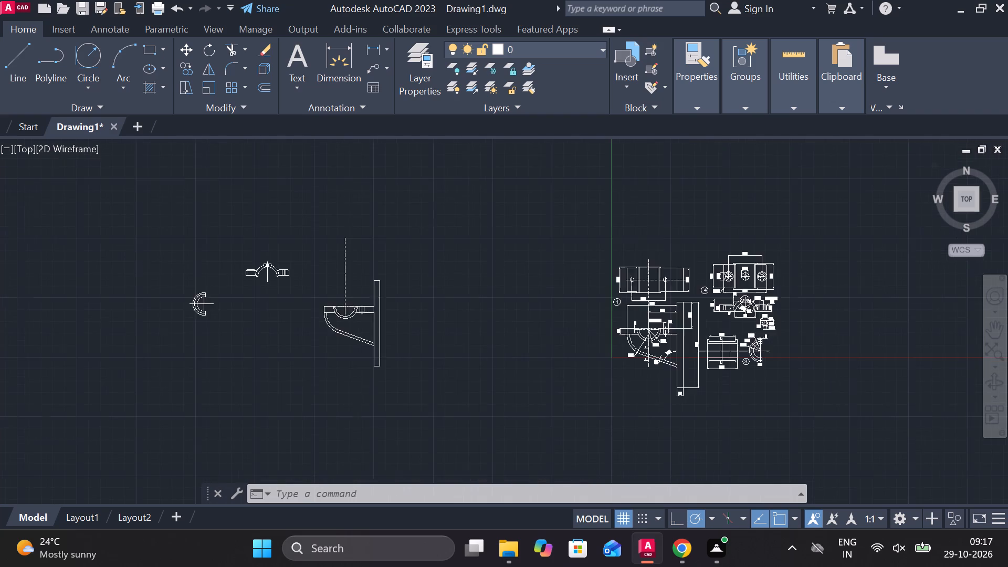
{"action": "scroll", "coordinate": [784, 372], "scroll_direction": "up", "scroll_amount": 1}
{"action": "middle_click_drag", "start_coordinate": [784, 372], "coordinate": [731, 363]}
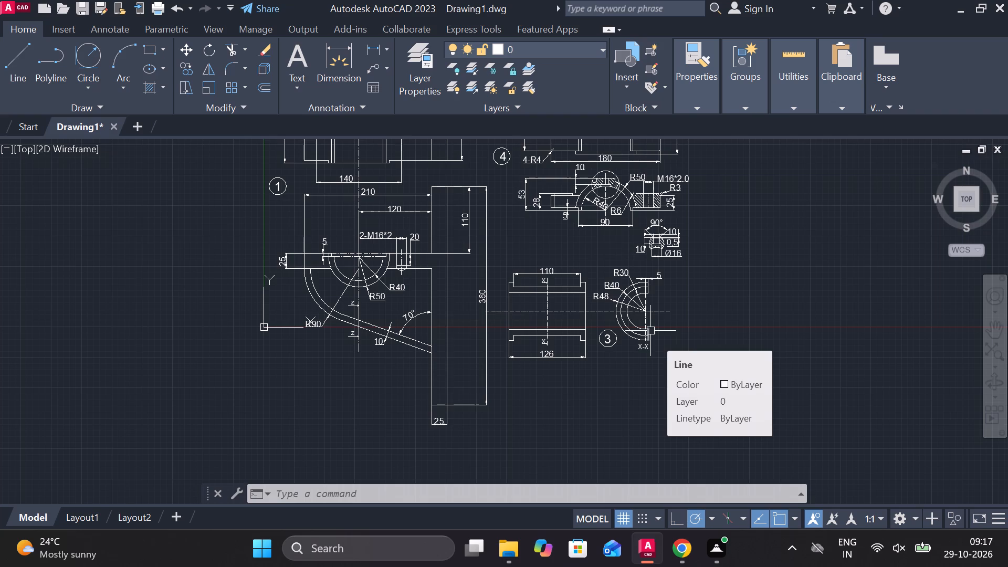
{"action": "middle_click_drag", "start_coordinate": [715, 338], "coordinate": [556, 325]}
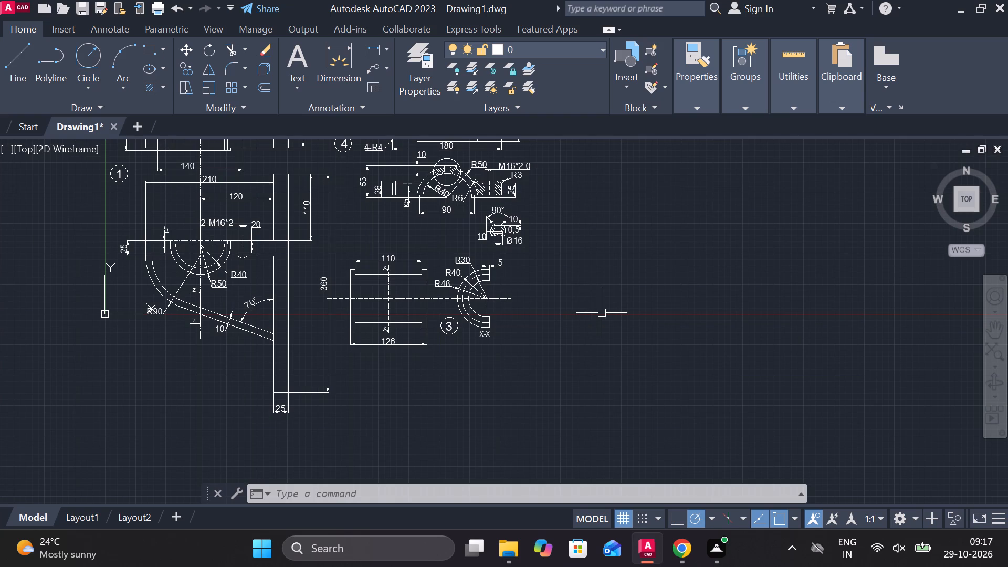
{"action": "middle_click_drag", "start_coordinate": [601, 325], "coordinate": [510, 349]}
{"action": "scroll", "coordinate": [443, 291], "scroll_direction": "up", "scroll_amount": 2}
{"action": "middle_click_drag", "start_coordinate": [465, 292], "coordinate": [470, 293]}
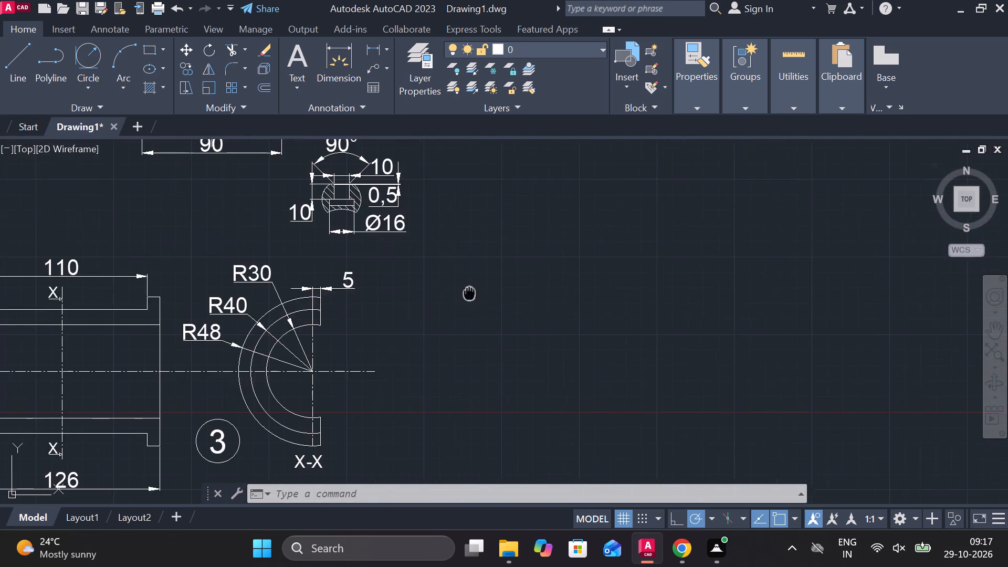
{"action": "middle_click_drag", "start_coordinate": [470, 293], "coordinate": [669, 366]}
{"action": "scroll", "coordinate": [721, 369], "scroll_direction": "down", "scroll_amount": 2}
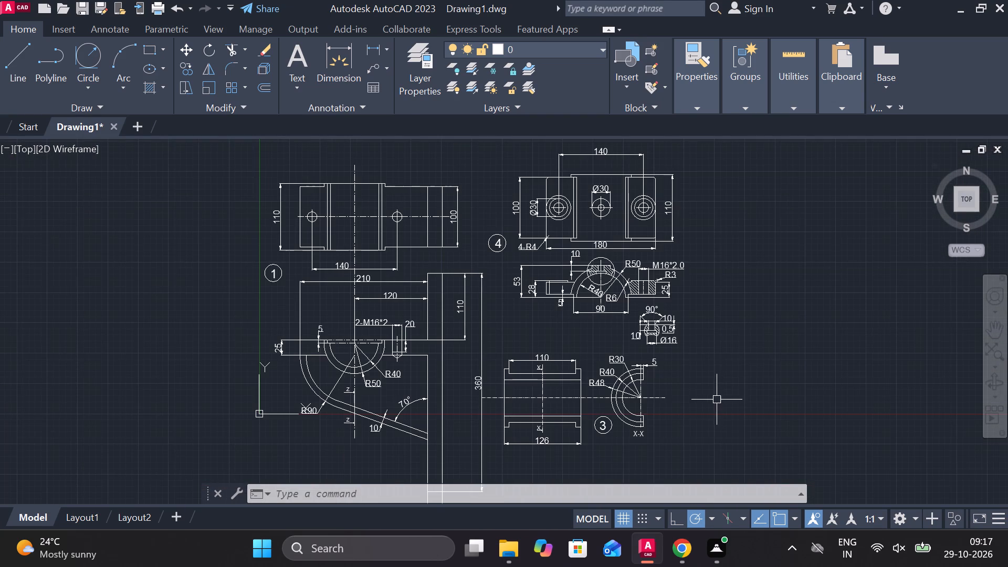
{"action": "middle_click_drag", "start_coordinate": [717, 398], "coordinate": [634, 333]}
{"action": "middle_click_drag", "start_coordinate": [675, 361], "coordinate": [606, 345]}
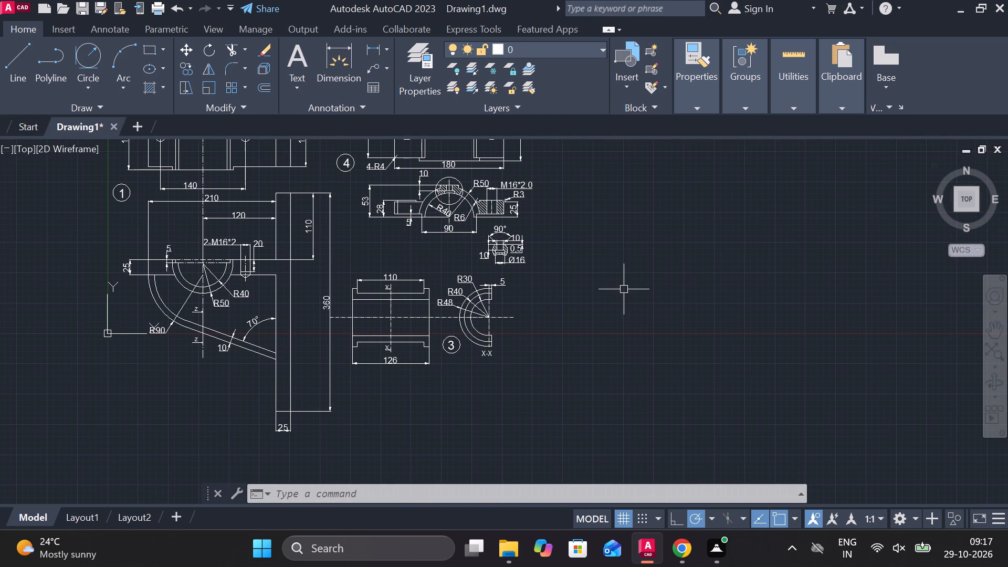
{"action": "scroll", "coordinate": [573, 282], "scroll_direction": "up", "scroll_amount": 1}
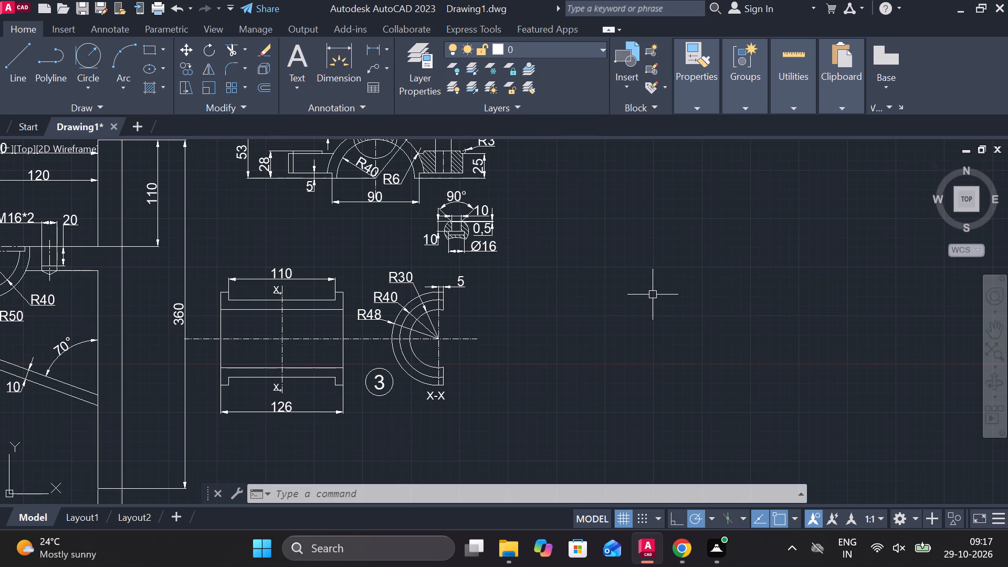